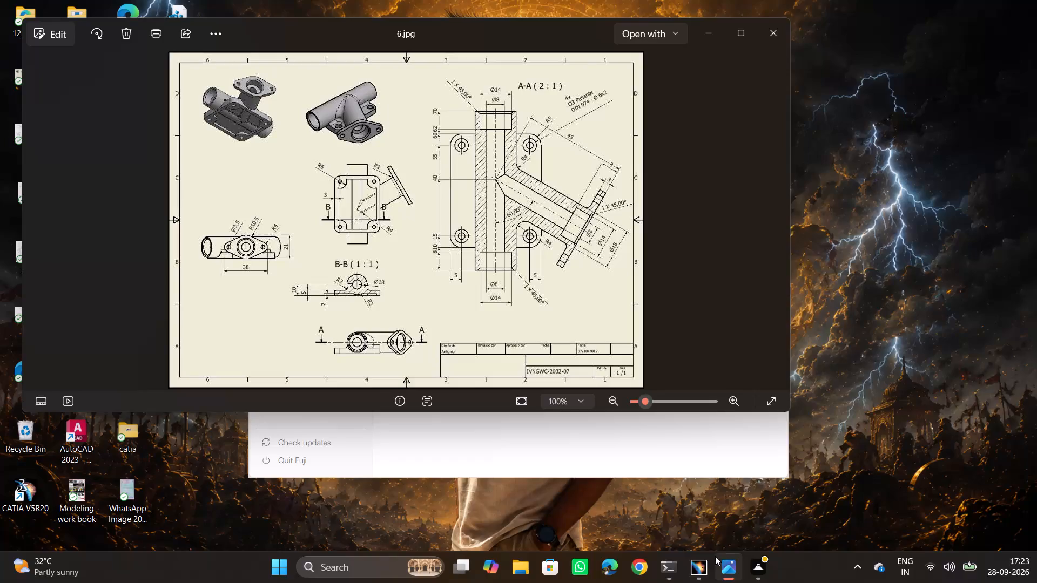
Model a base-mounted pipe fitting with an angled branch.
Examine the part views, section B-B and the dimensions in the reference drawing 6.jpg.
scroll(401, 249, "up", 2)
scroll(361, 200, "up", 1)
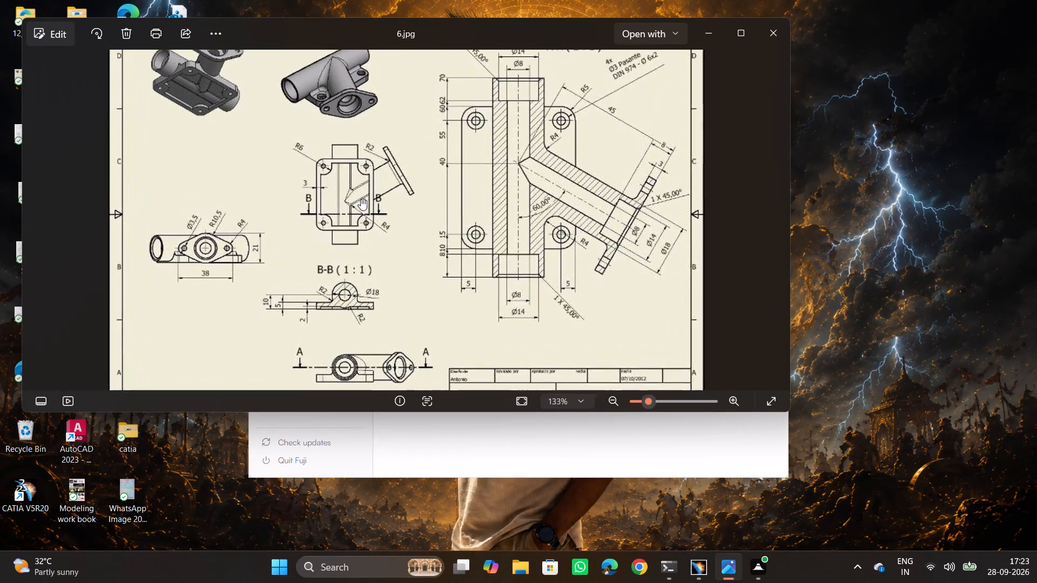
scroll(361, 199, "up", 1)
middle_click_drag(379, 180, 408, 236)
scroll(406, 234, "up", 1)
scroll(279, 268, "up", 2)
middle_click_drag(341, 294, 341, 294)
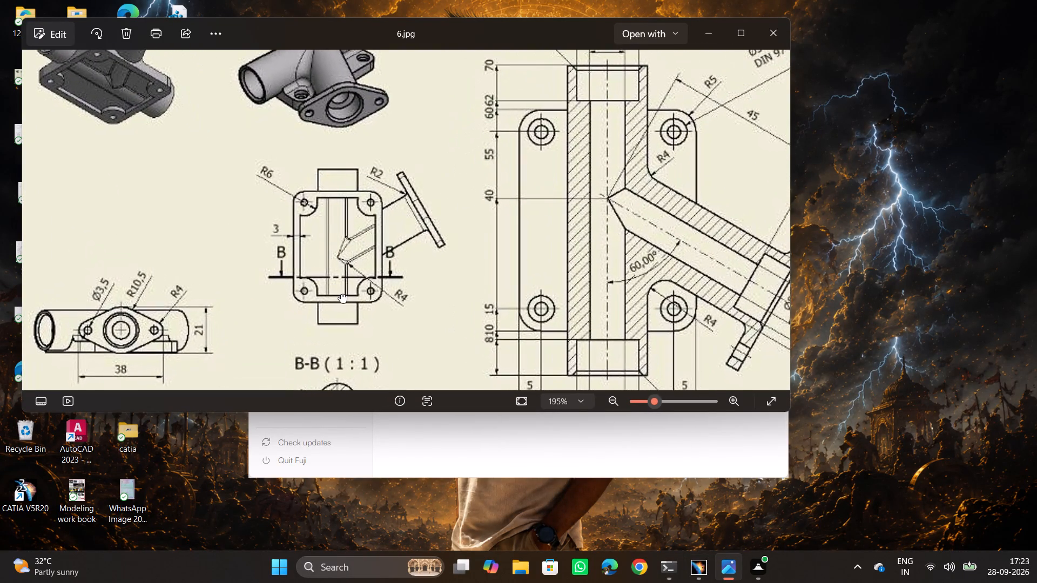
middle_click_drag(341, 294, 485, 206)
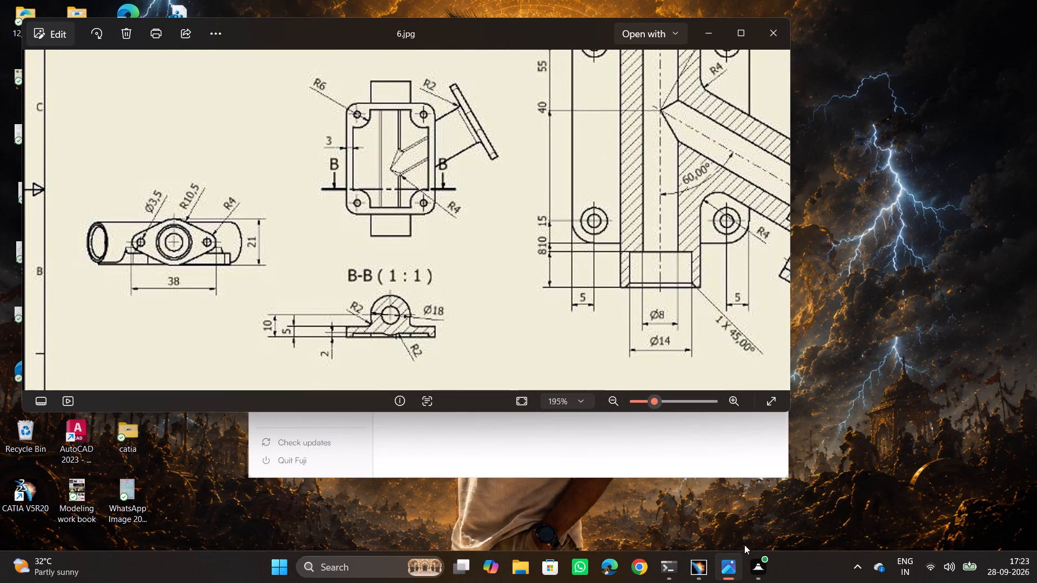
Switch to CATIA and create a new Part Design part with the default name Part1 and hybrid design enabled.
left_click(696, 580)
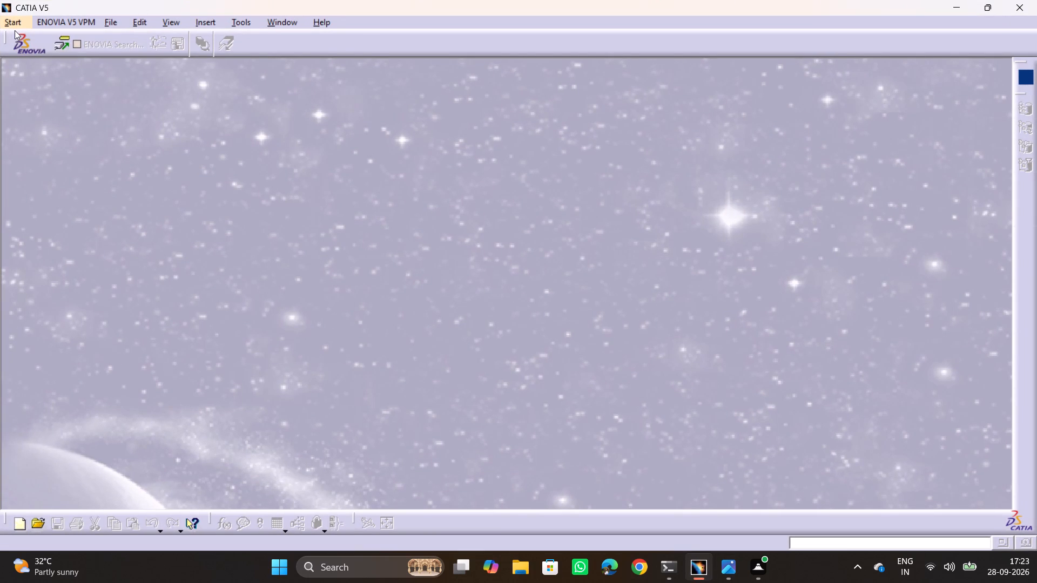
left_click(16, 25)
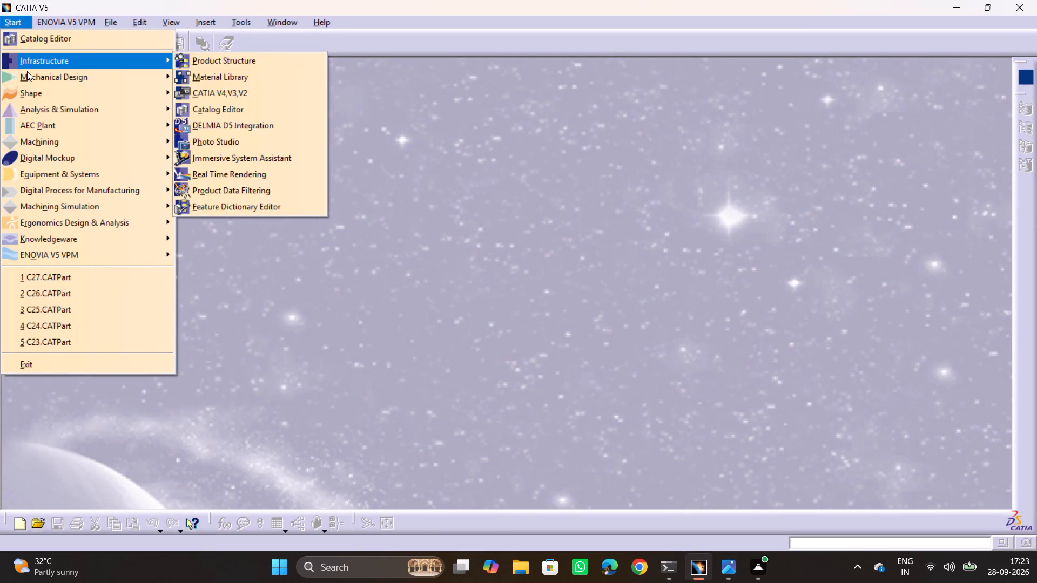
left_click(27, 73)
left_click(218, 82)
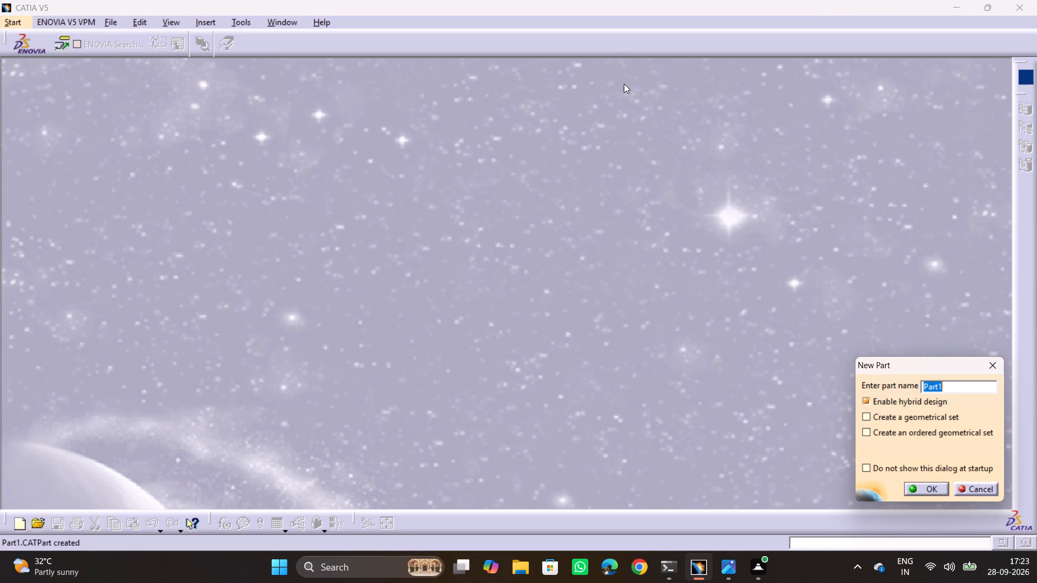
key("Return")
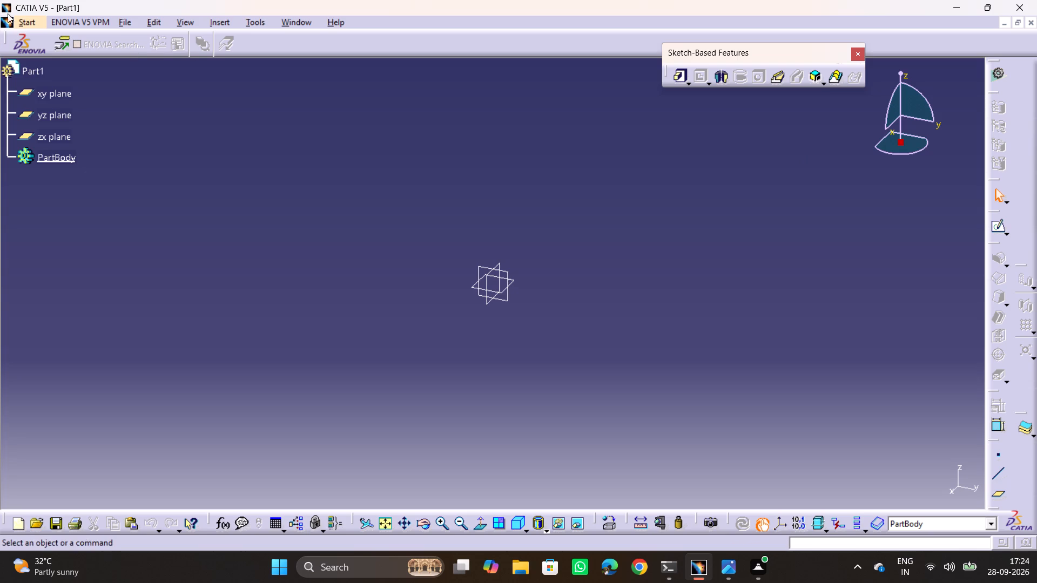
left_click(30, 22)
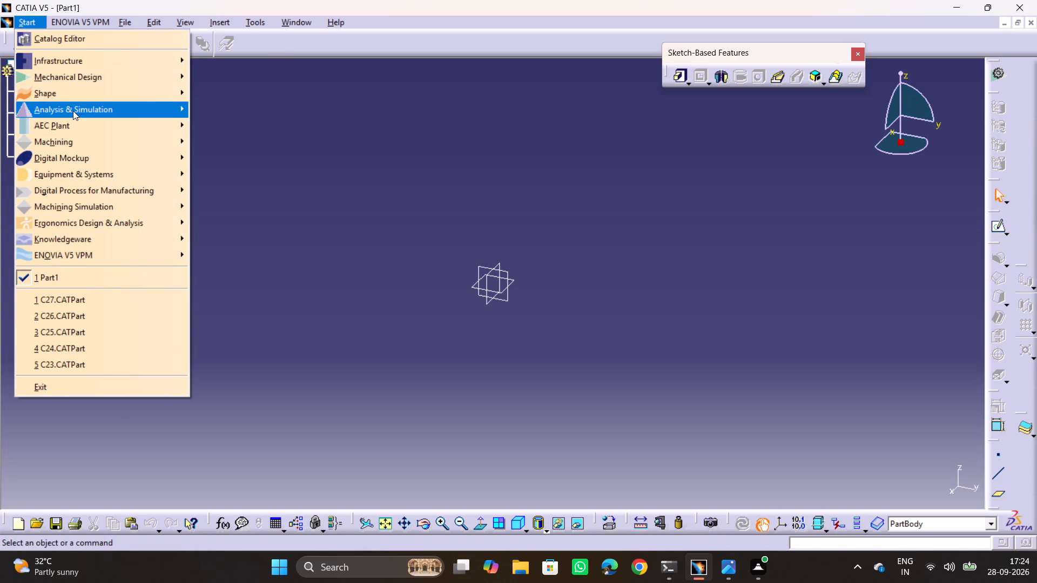
left_click(613, 220)
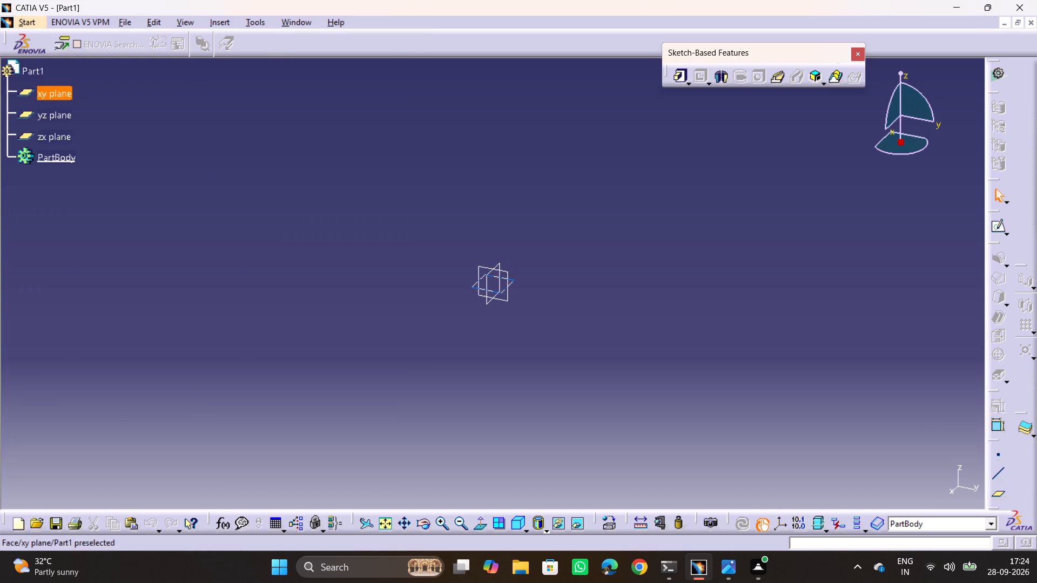
Open a new sketch on the xy plane.
left_click(509, 284)
left_click(995, 231)
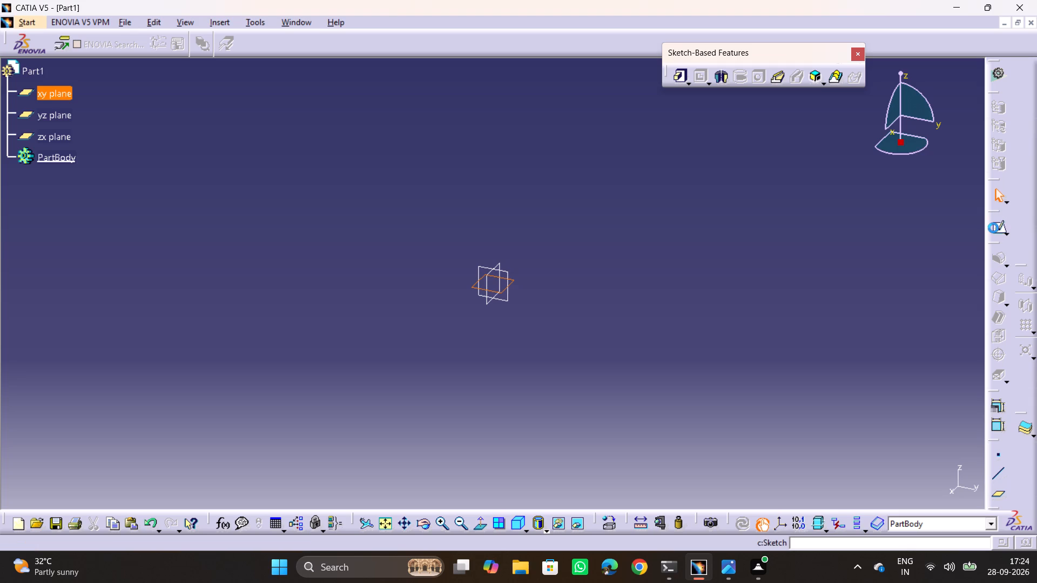
Study the reference drawing's plan view and sections A-A and B-B for the base plate's outline and dimensions.
key("alt+Tab")
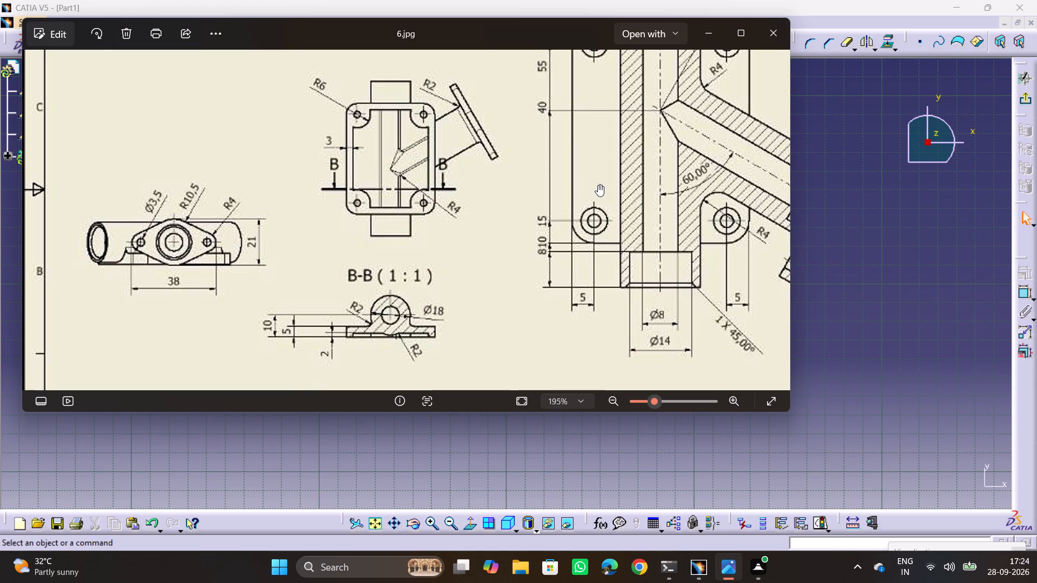
middle_click_drag(598, 185, 598, 303)
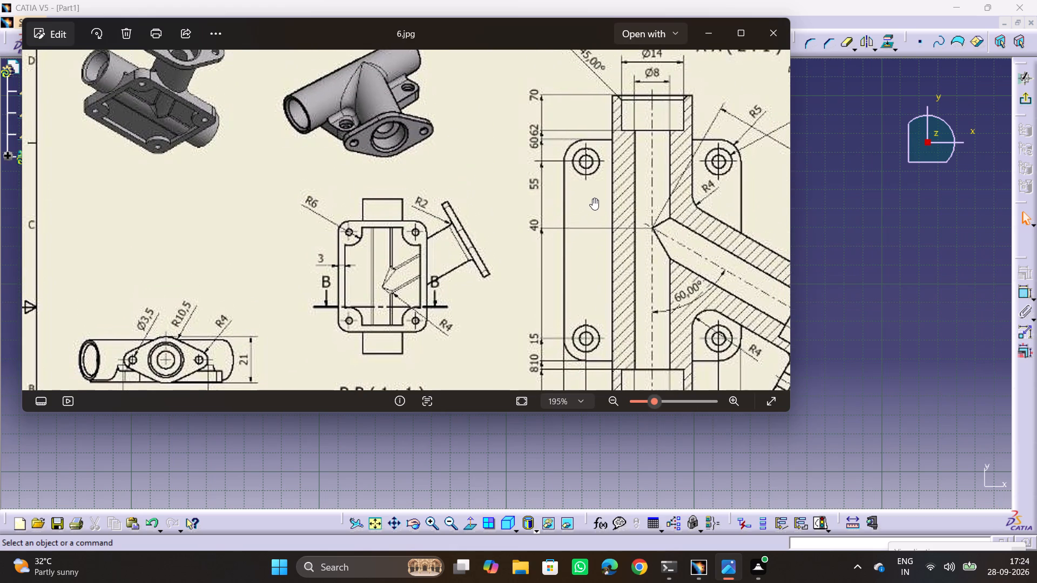
middle_click_drag(596, 299, 590, 279)
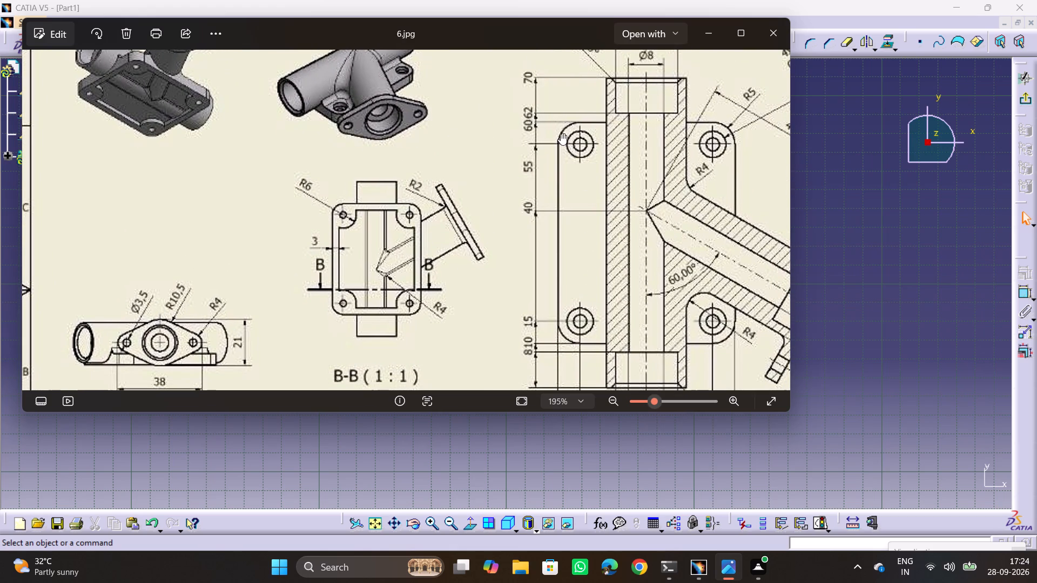
middle_click_drag(587, 309, 619, 282)
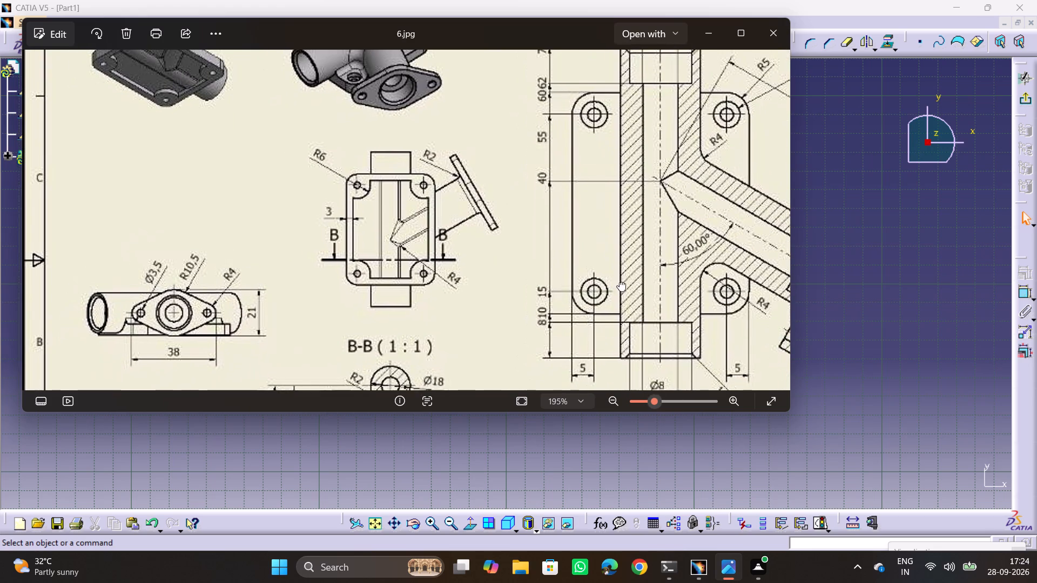
middle_click_drag(619, 282, 622, 289)
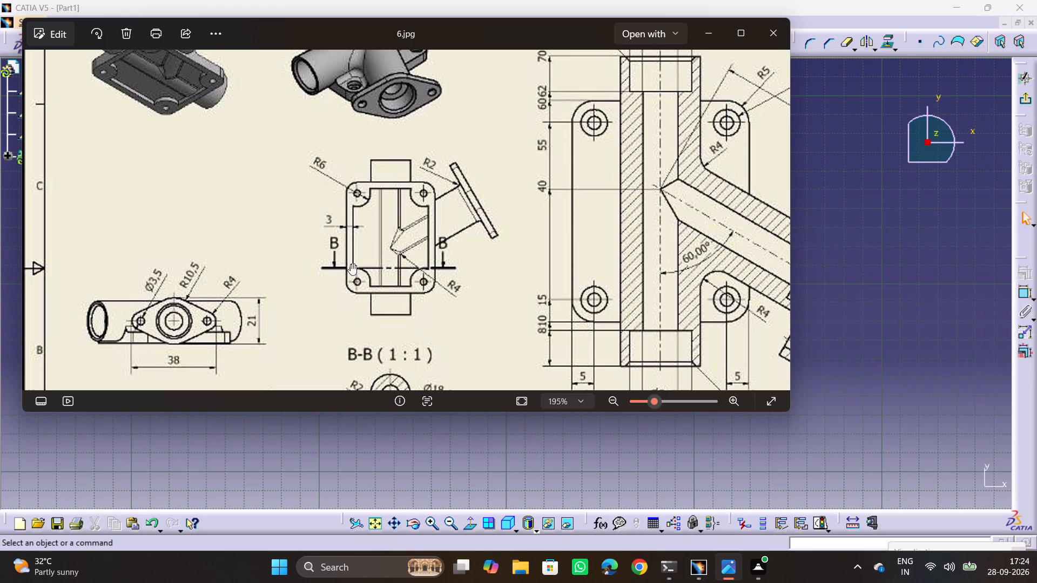
middle_click_drag(631, 265, 631, 184)
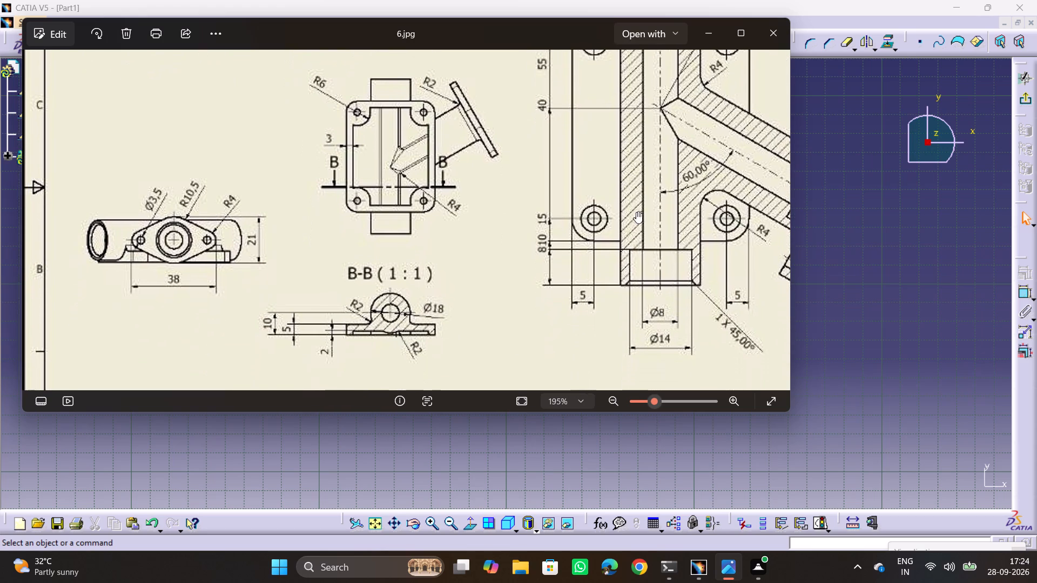
middle_click_drag(715, 261, 718, 299)
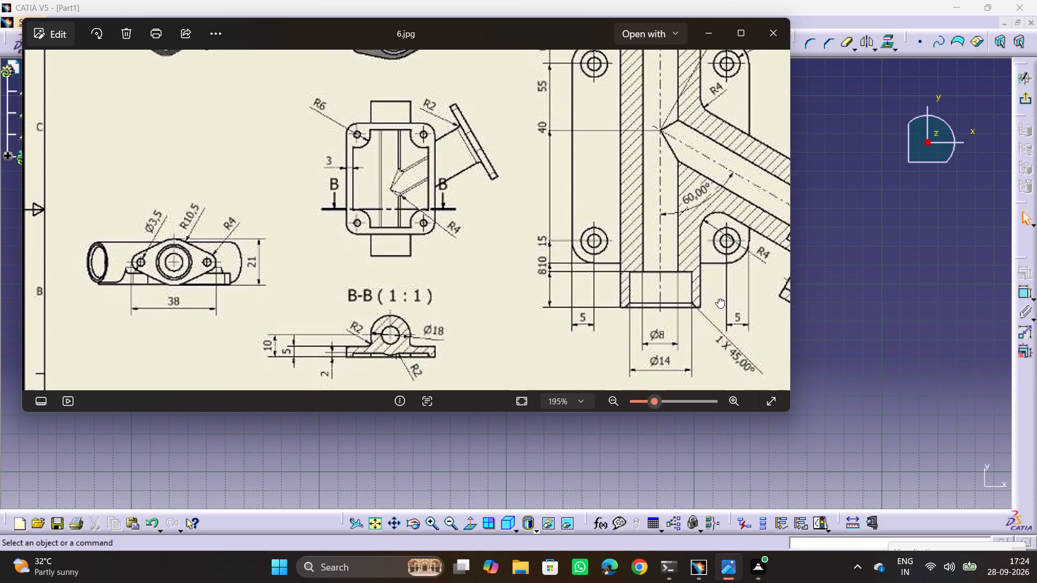
middle_click_drag(718, 299, 691, 397)
middle_click_drag(591, 366, 742, 224)
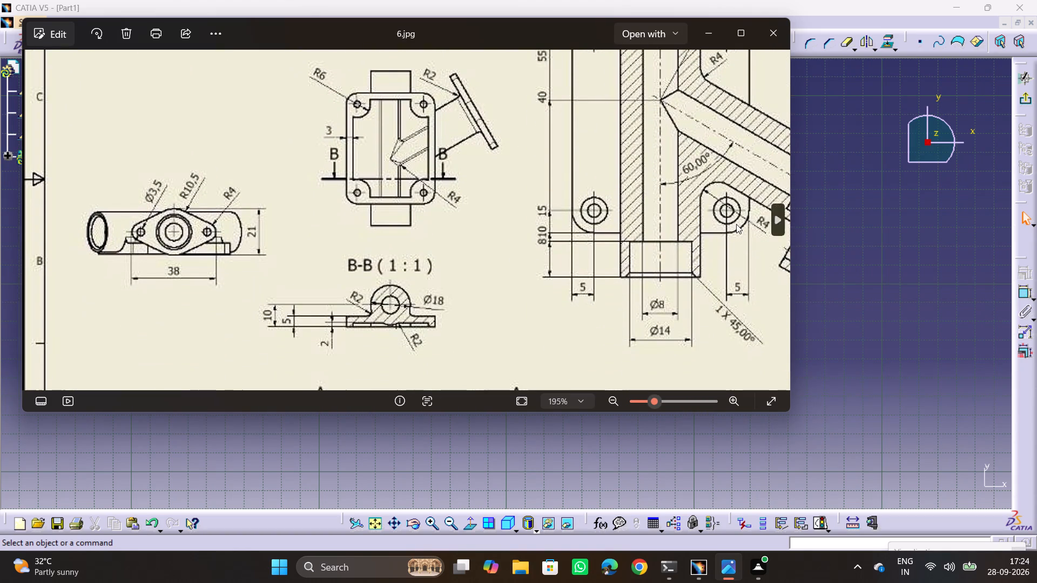
middle_click_drag(160, 296, 175, 265)
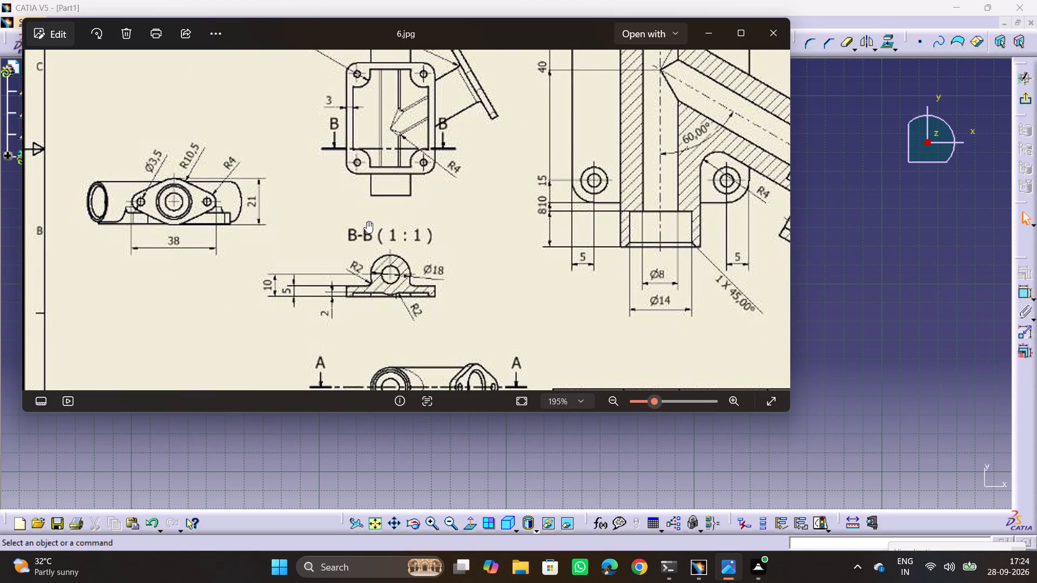
middle_click_drag(400, 216, 97, 464)
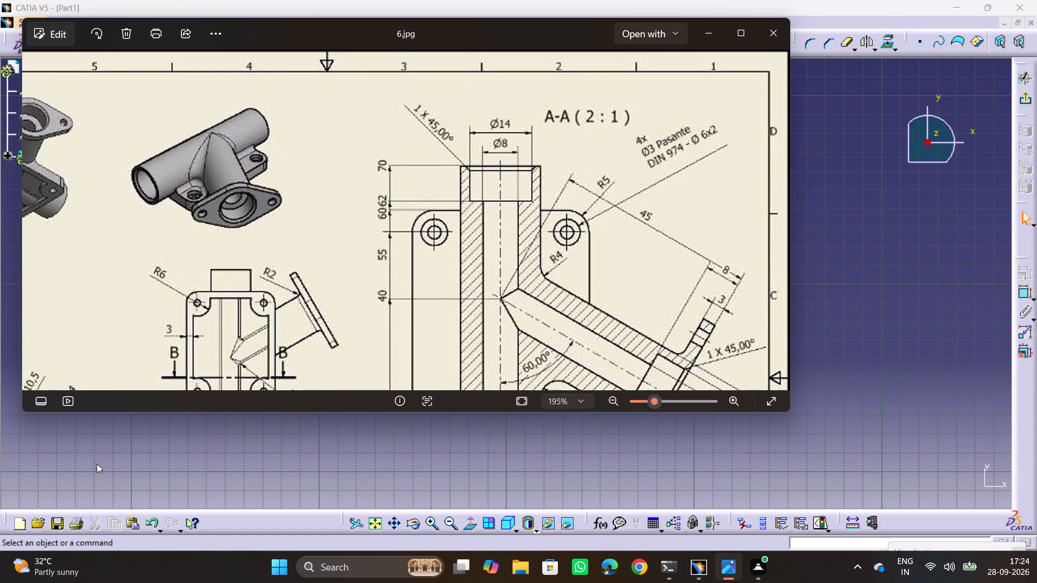
middle_click_drag(97, 464, 223, 383)
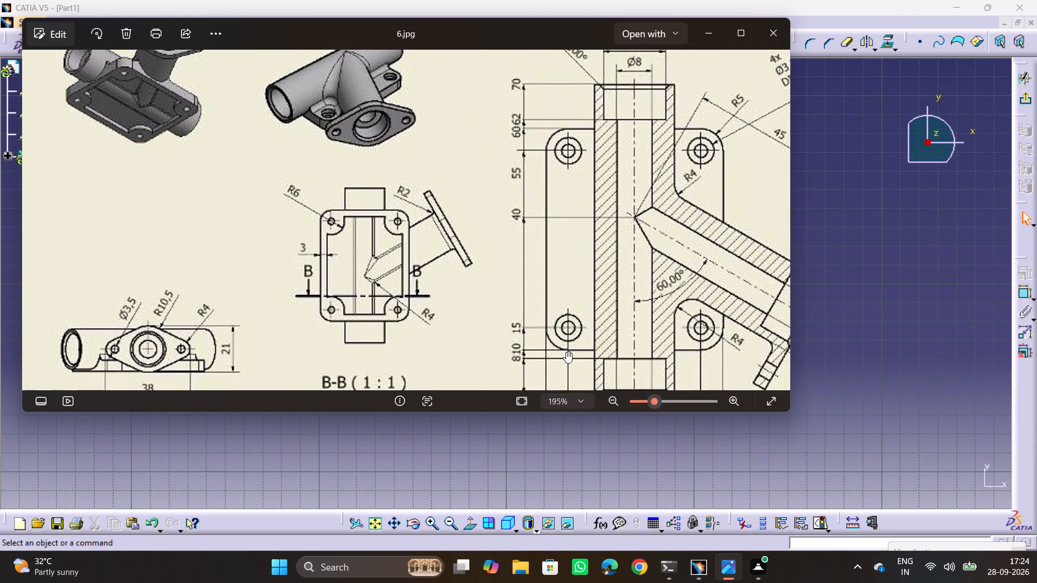
Switch back to CATIA and sketch an upright centered rectangle about the sketch origin for the base plate.
key("alt+Tab")
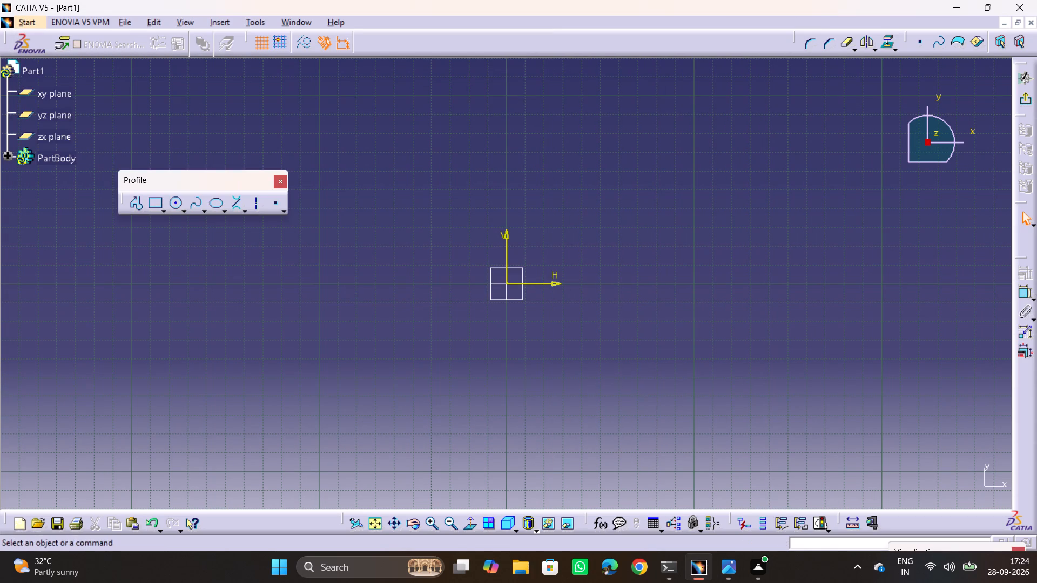
left_click(163, 211)
left_click(315, 222)
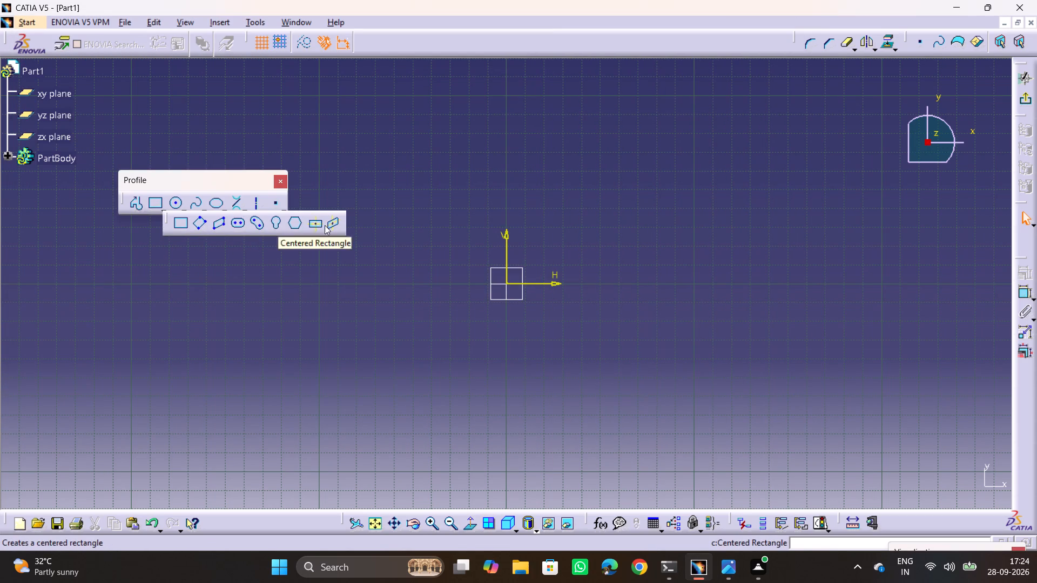
left_click(504, 284)
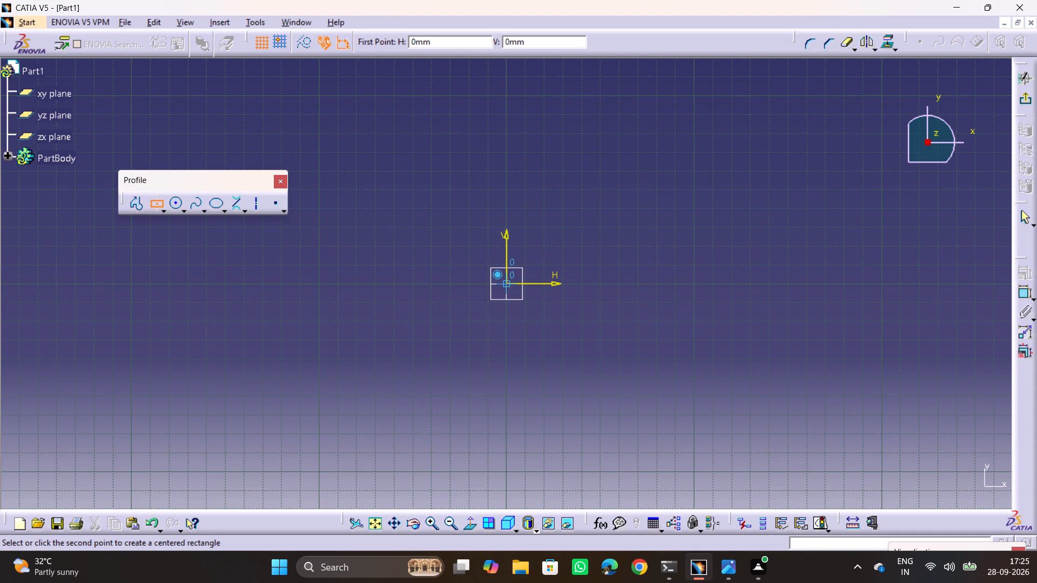
left_click(447, 160)
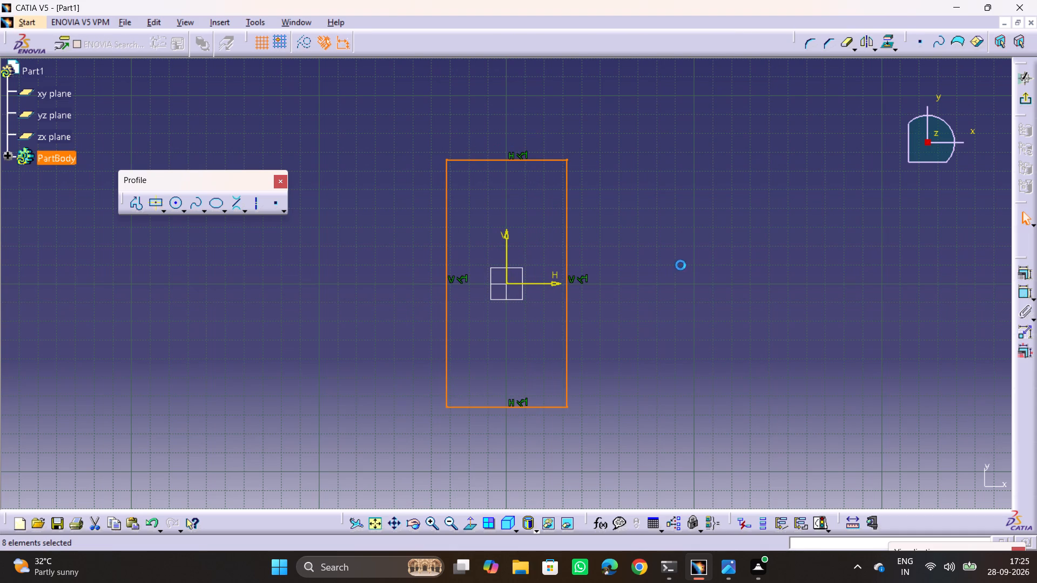
left_click(683, 266)
Check section A-A of the reference drawing for the base plate's length, width and hole-offset dimensions.
key("alt+Tab")
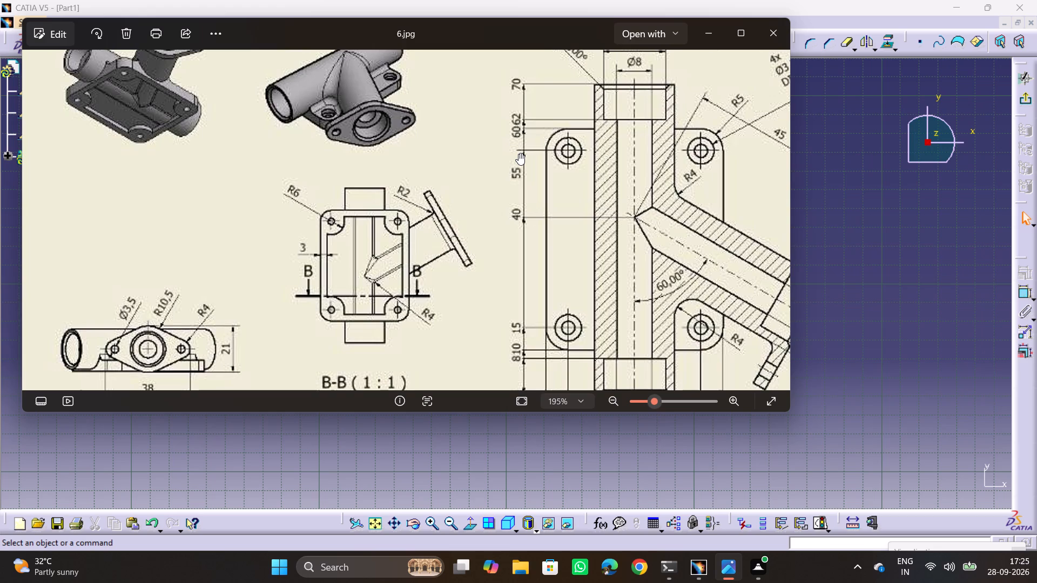
middle_click_drag(584, 243, 592, 178)
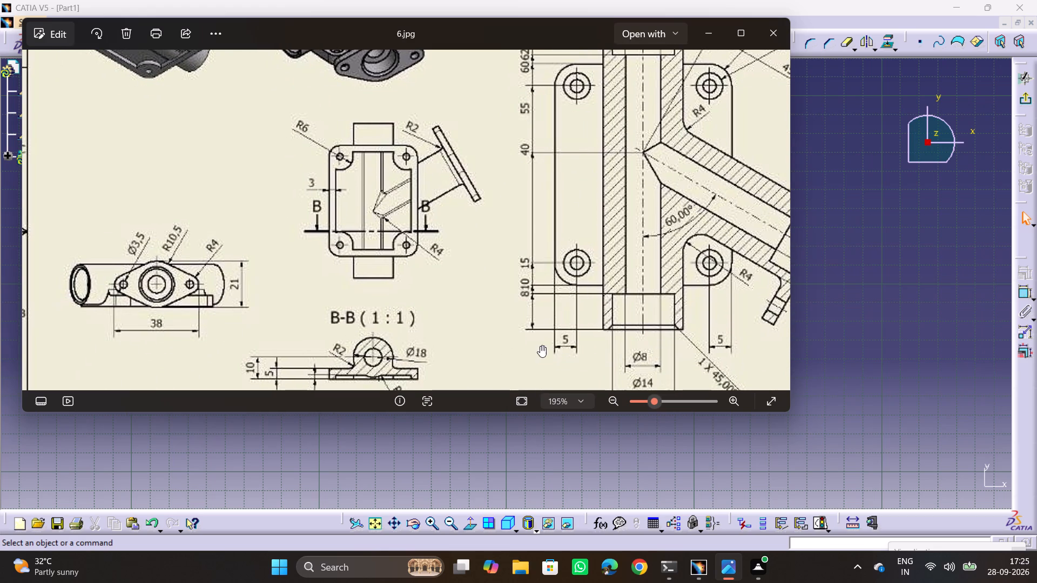
middle_click_drag(618, 222, 600, 173)
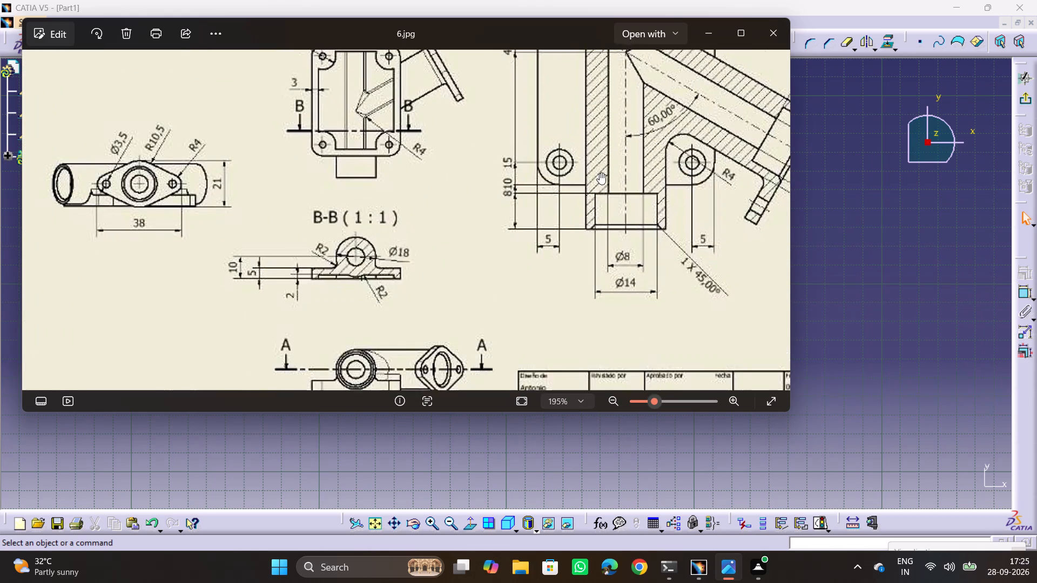
middle_click_drag(600, 173, 600, 235)
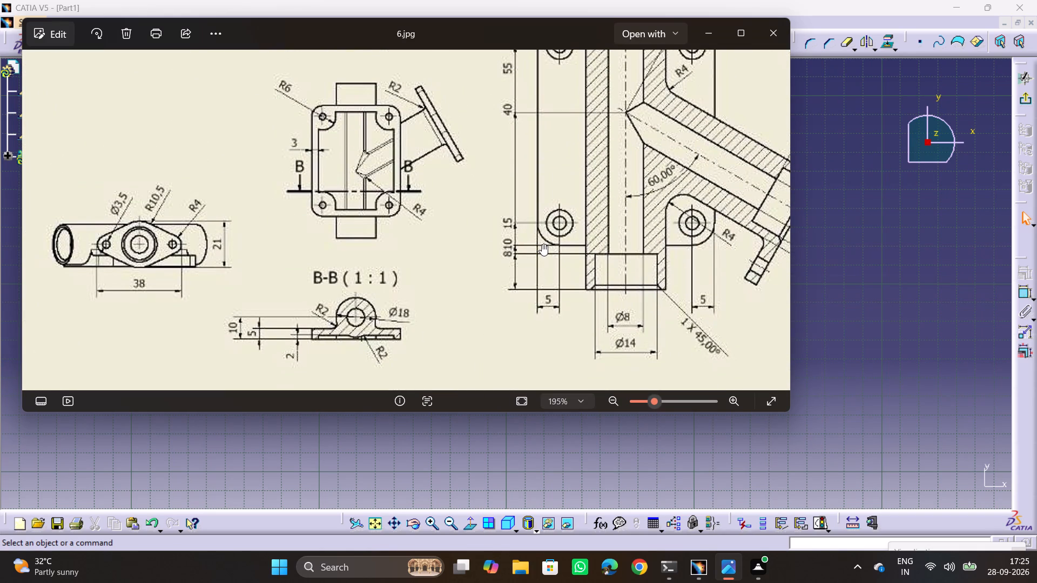
key("alt+Tab")
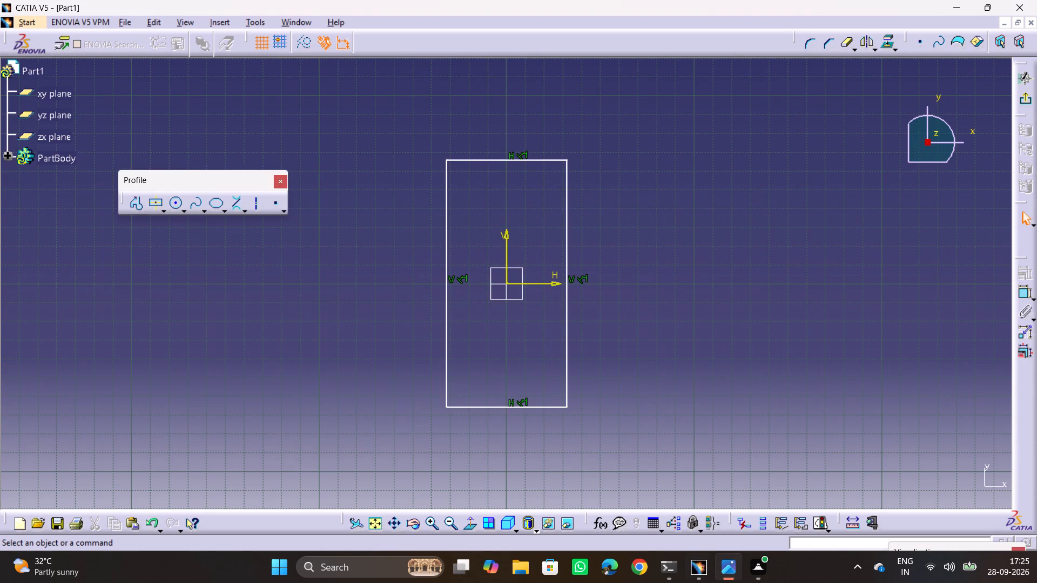
key("alt+Tab")
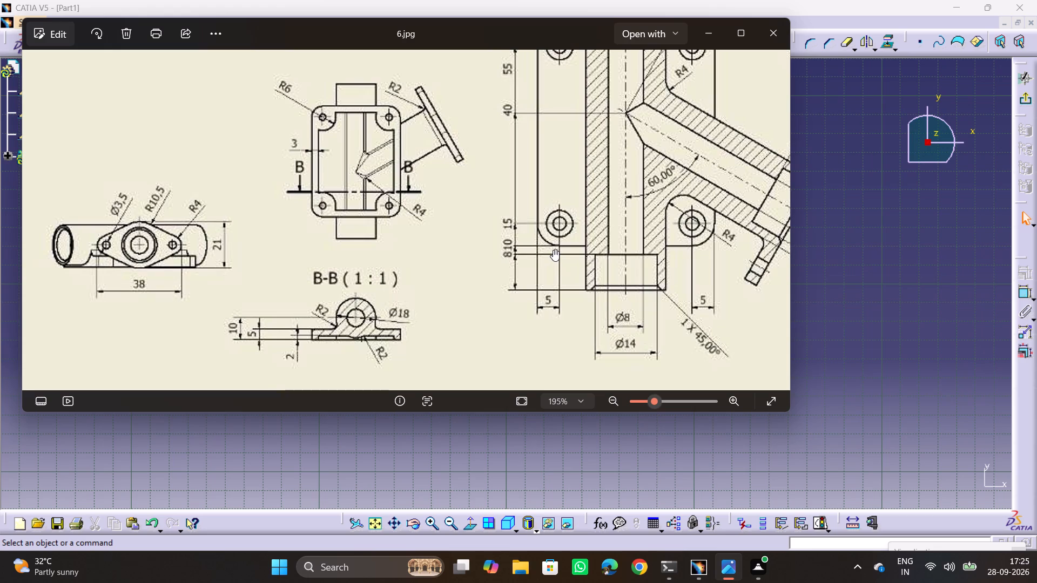
middle_click_drag(553, 249, 559, 330)
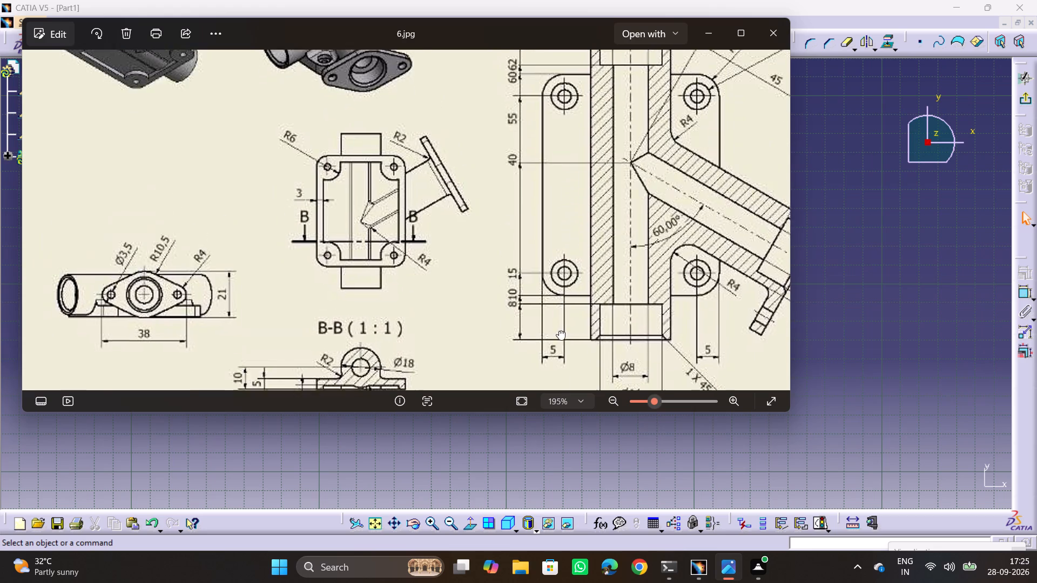
middle_click_drag(559, 330, 560, 362)
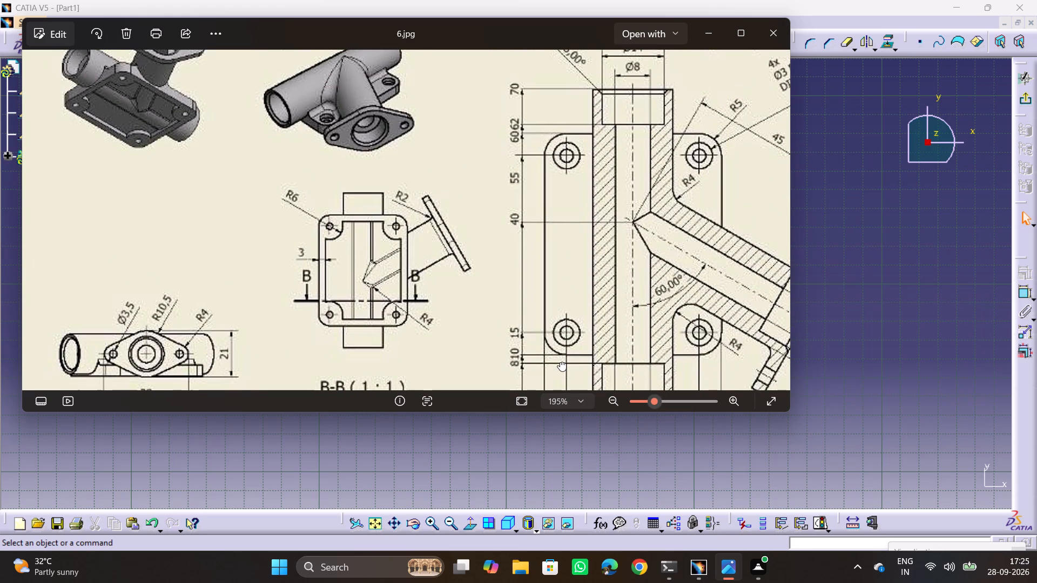
middle_click_drag(560, 362, 555, 347)
key("alt+Tab")
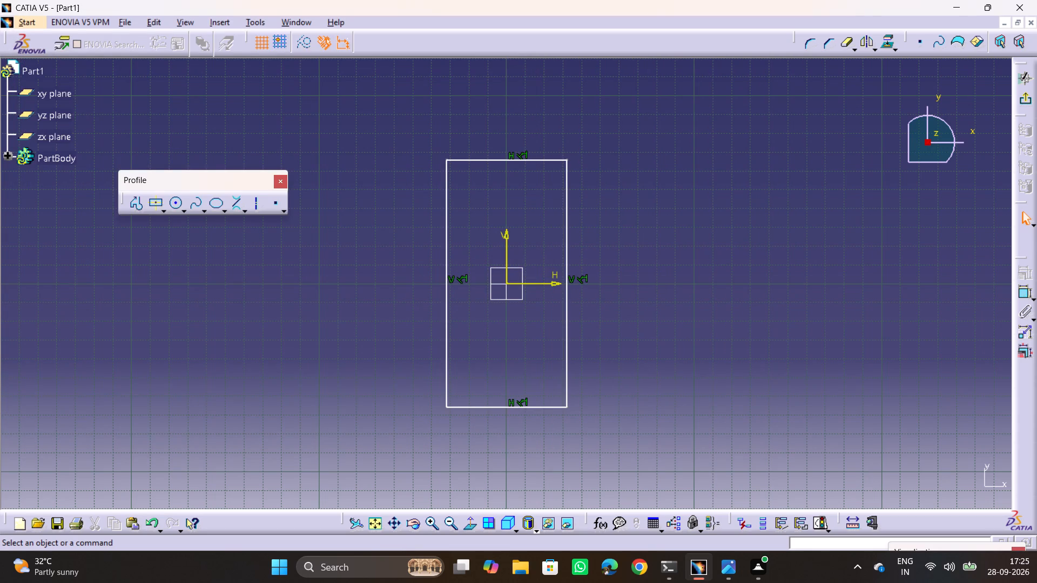
Dimension the base plate rectangle's vertical height and set it to 50 mm.
left_click(1026, 286)
left_click(449, 254)
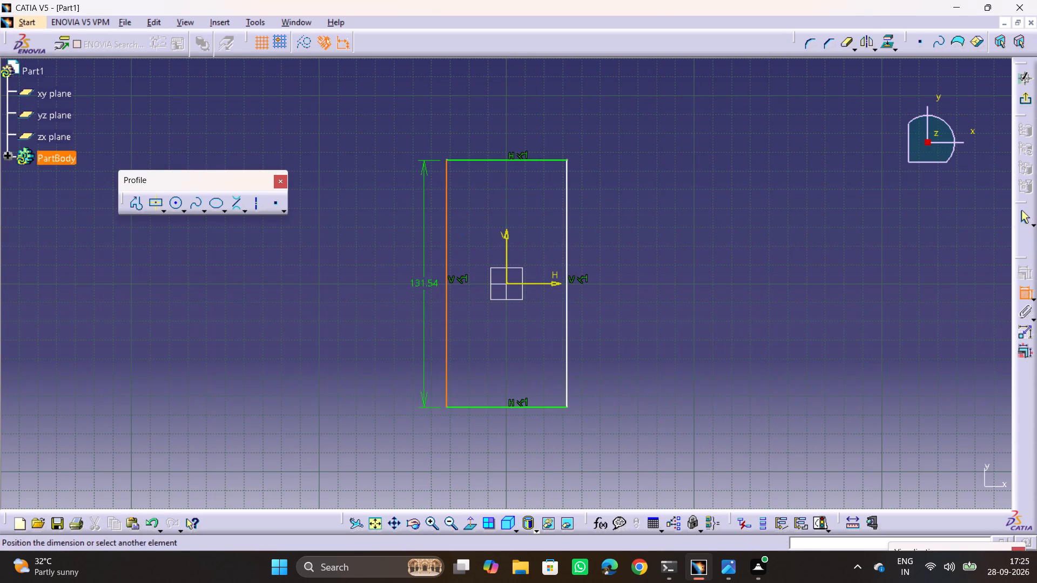
left_click(410, 305)
double_click(405, 289)
type("50")
key("Return")
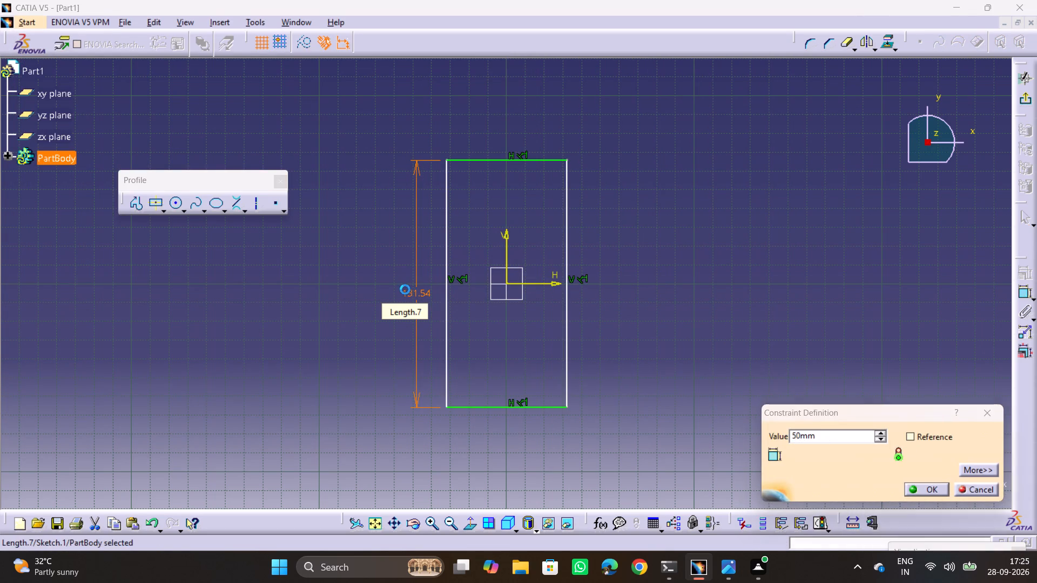
left_click(662, 234)
Check section A-A of reference drawing 6.jpg for dimensions that define the base plate's width, then return to CATIA.
key("alt+Tab")
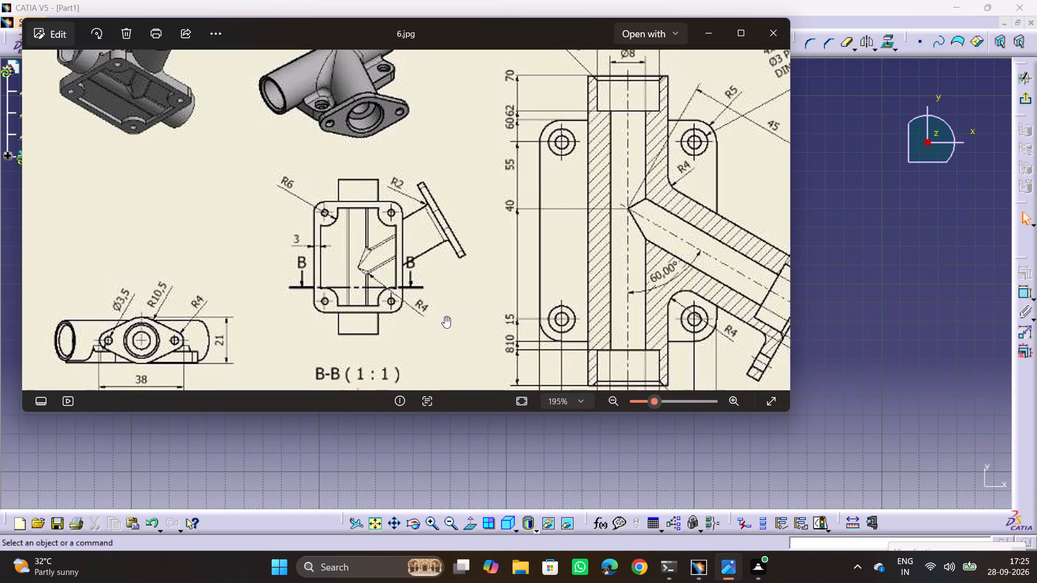
middle_click_drag(513, 345, 518, 303)
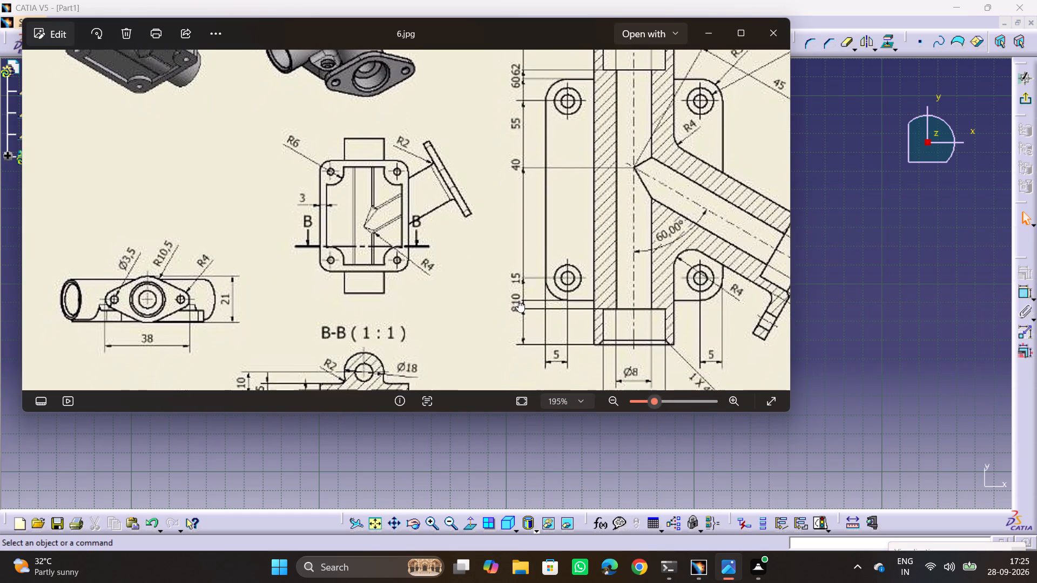
middle_click_drag(518, 303, 507, 278)
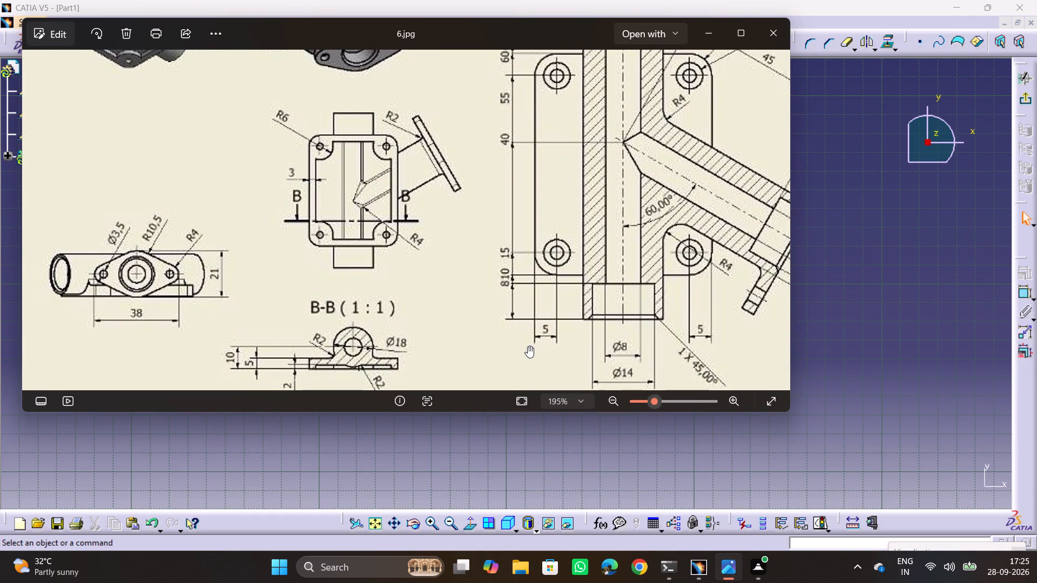
middle_click_drag(553, 315, 564, 250)
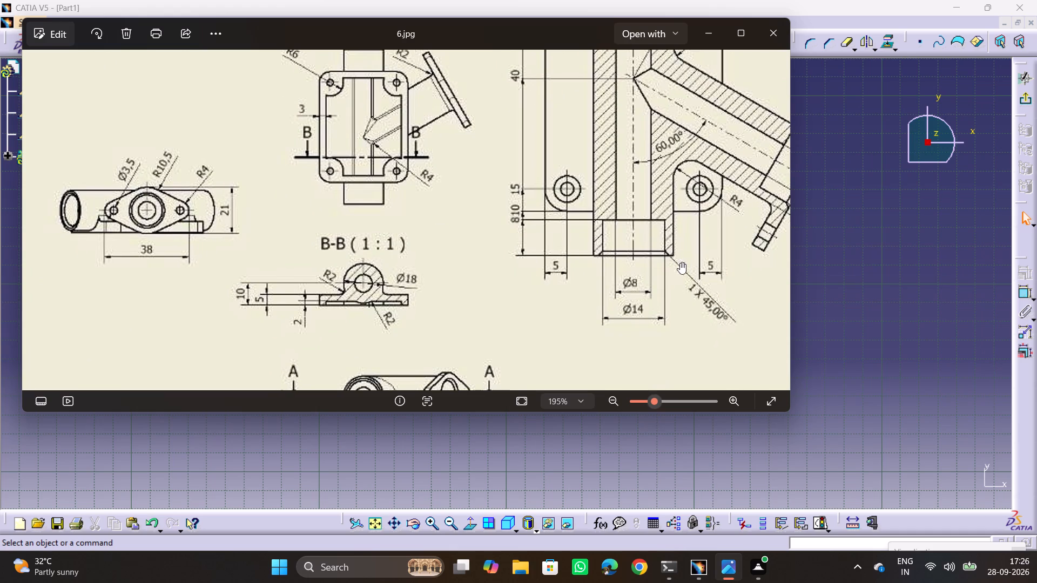
middle_click_drag(592, 227, 609, 304)
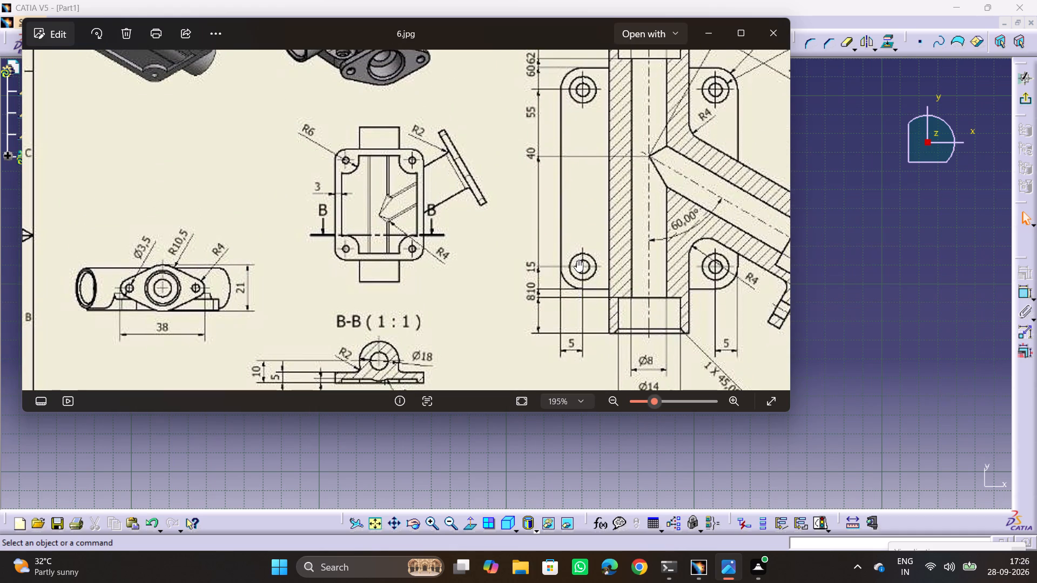
middle_click_drag(578, 246, 582, 308)
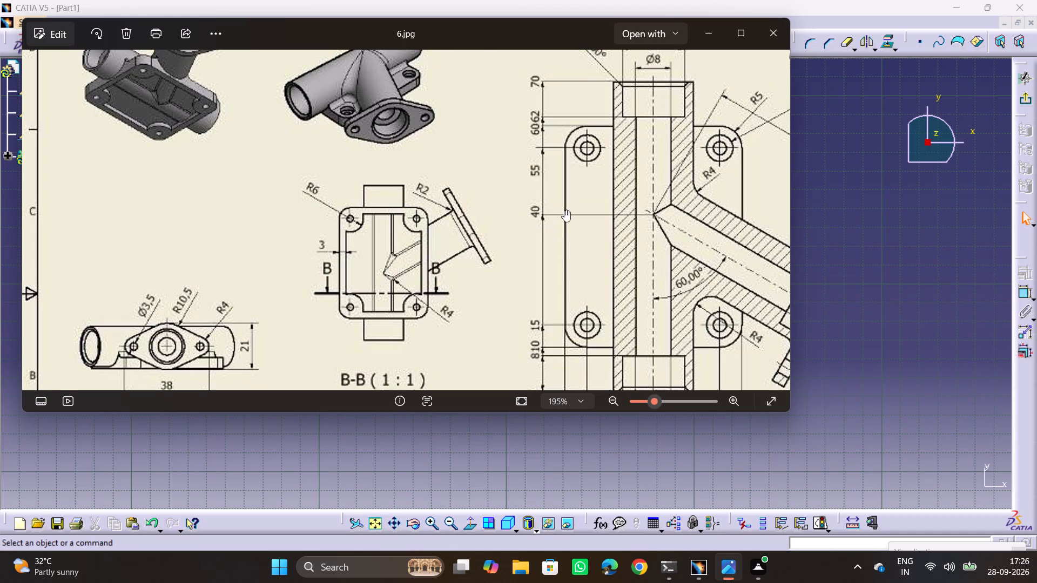
key("alt+Tab")
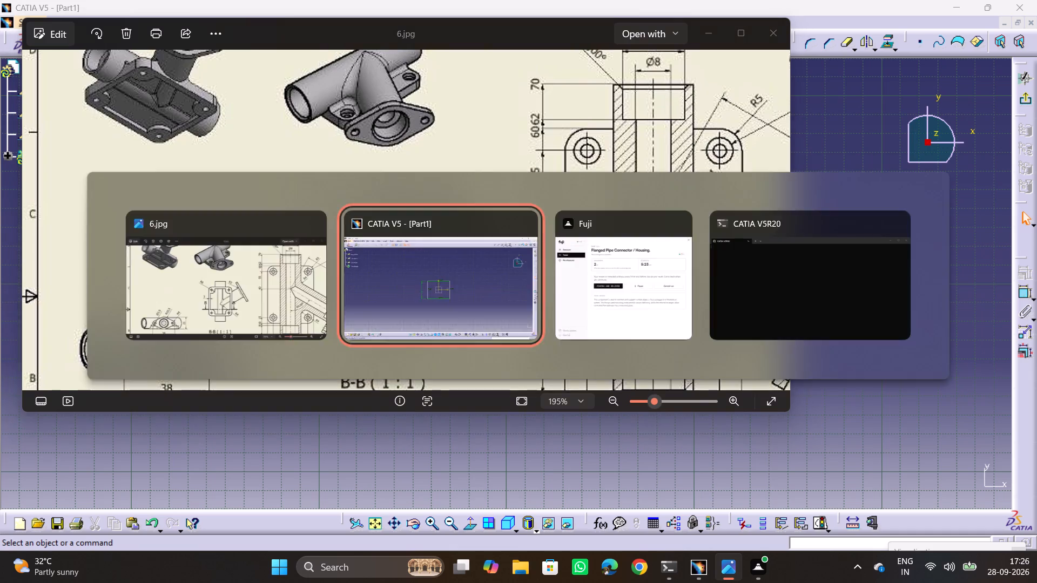
Dimension the base plate rectangle's horizontal width and set it to 48 mm, rechecking the reference drawing for the value.
middle_click(518, 304)
middle_click_drag(528, 310, 526, 310, "ctrl")
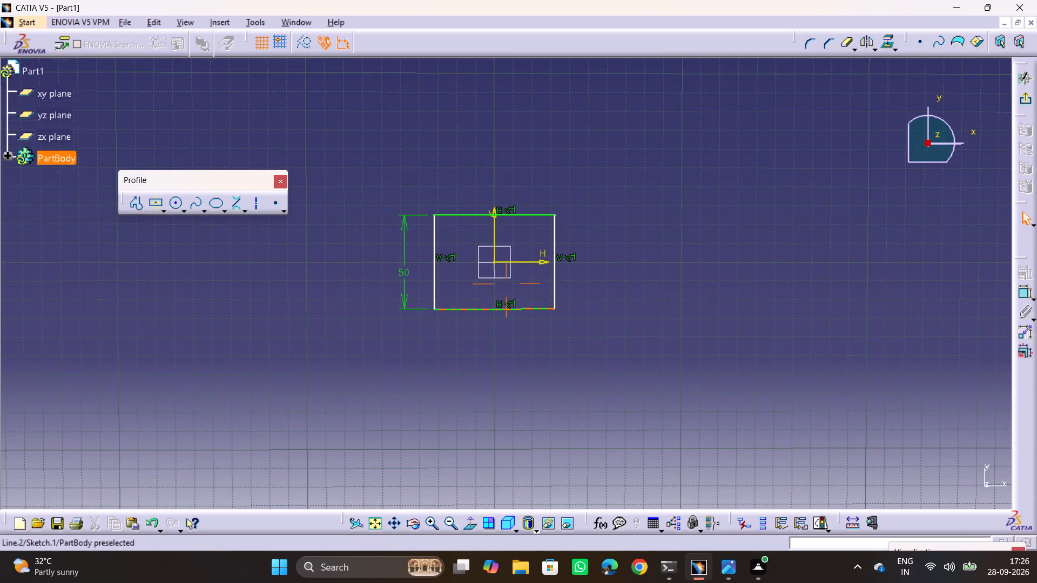
middle_click_drag(526, 310, 534, 222, "ctrl")
middle_click_drag(534, 226, 581, 258)
middle_click_drag(581, 258, 220, 365)
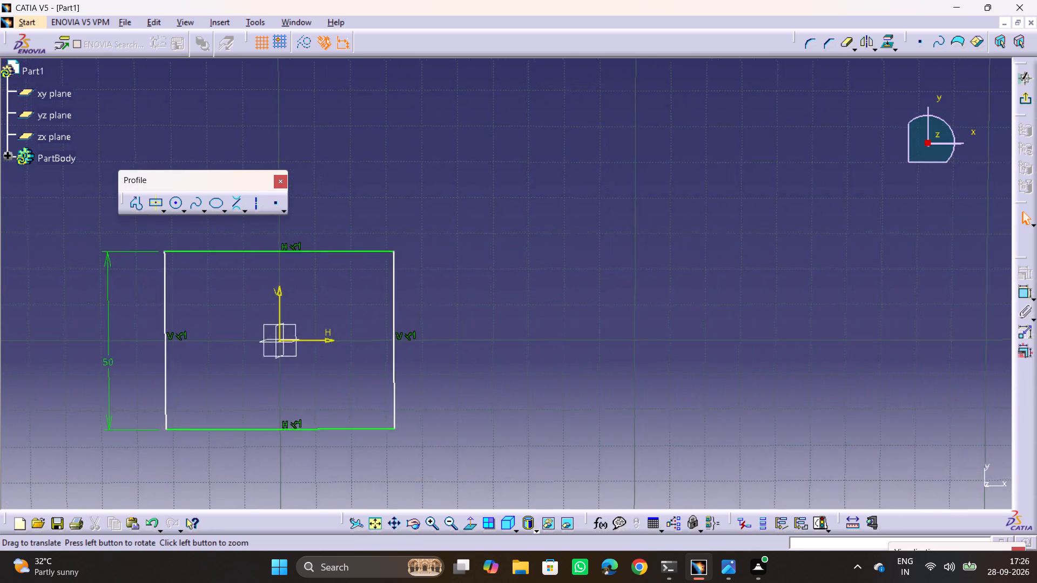
middle_click_drag(220, 365, 417, 317)
middle_click_drag(413, 318, 580, 302)
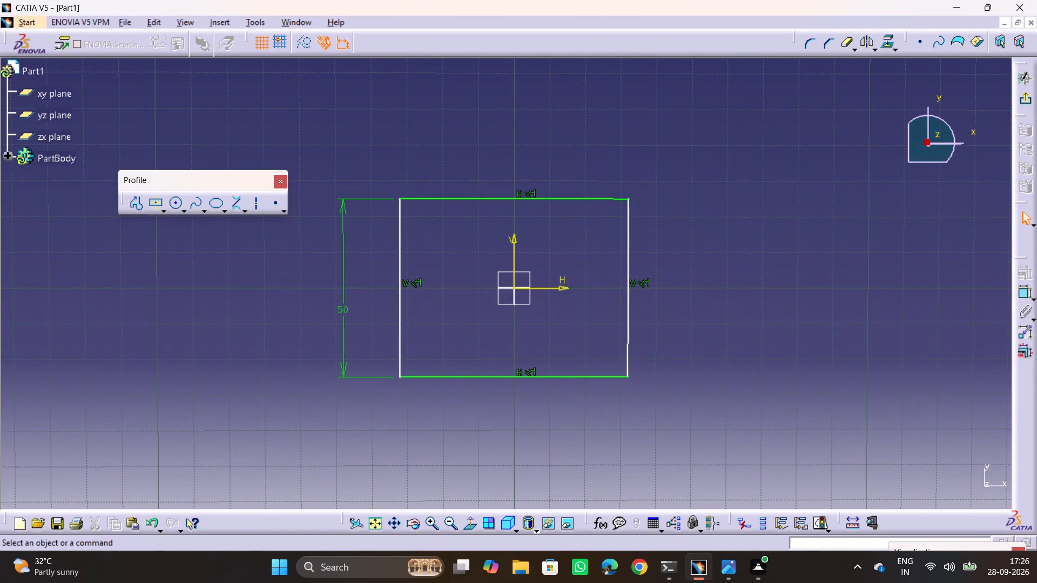
left_click(1025, 296)
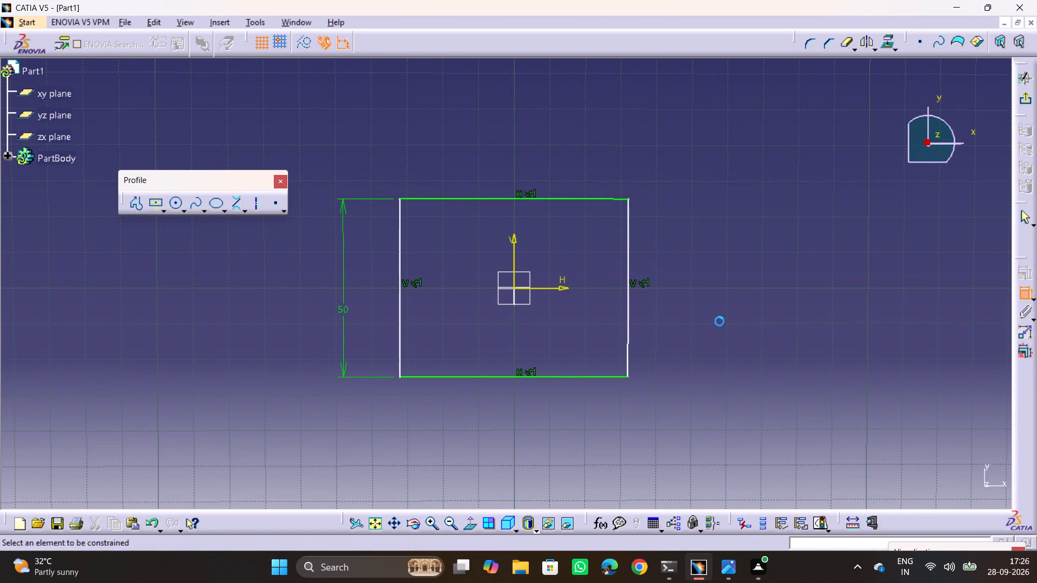
left_click(555, 195)
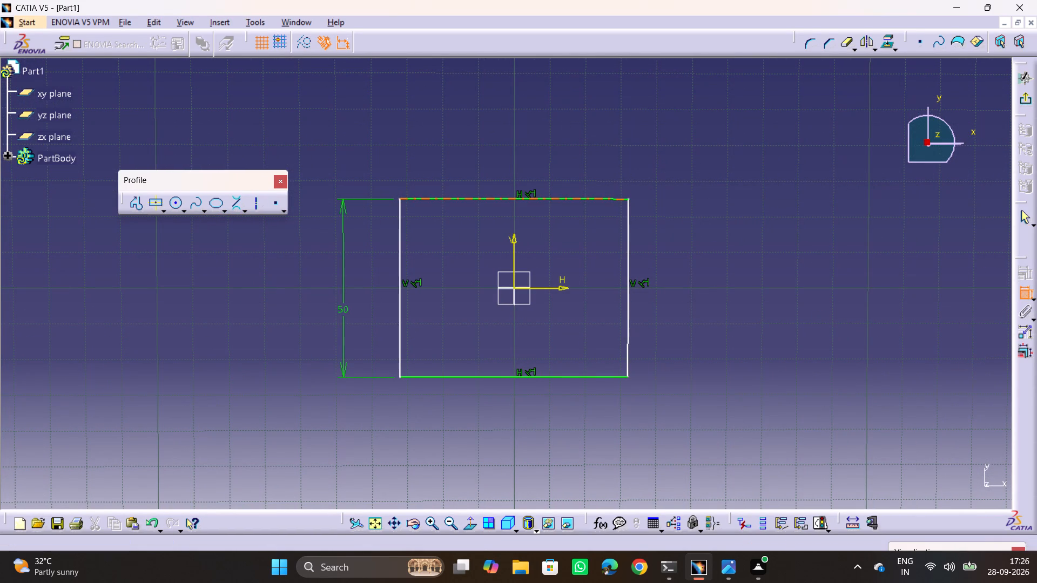
left_click(553, 195)
left_click(529, 162)
key("alt+Tab")
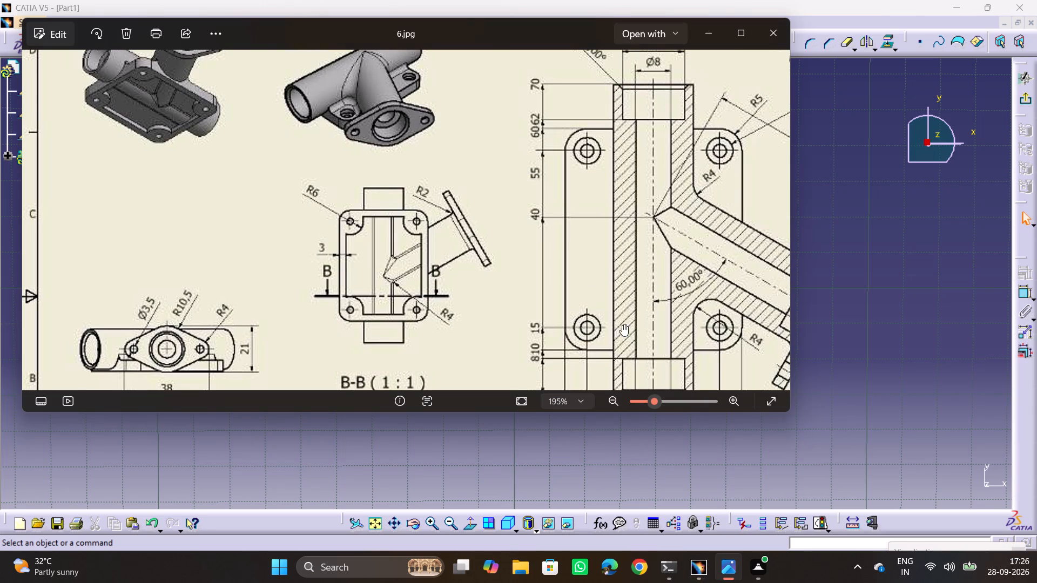
middle_click_drag(583, 309, 584, 154)
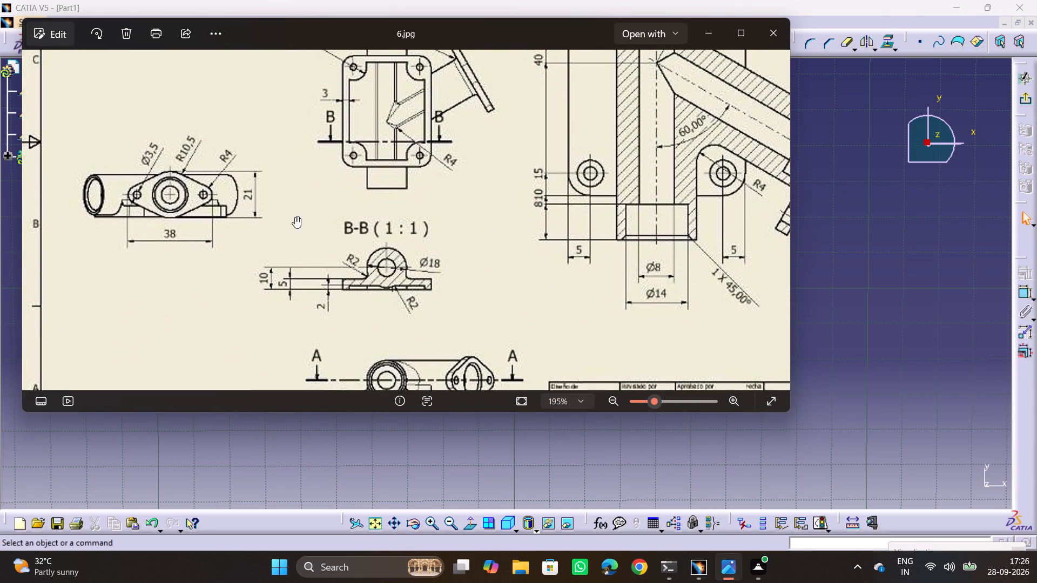
key("alt+Tab")
double_click(521, 161)
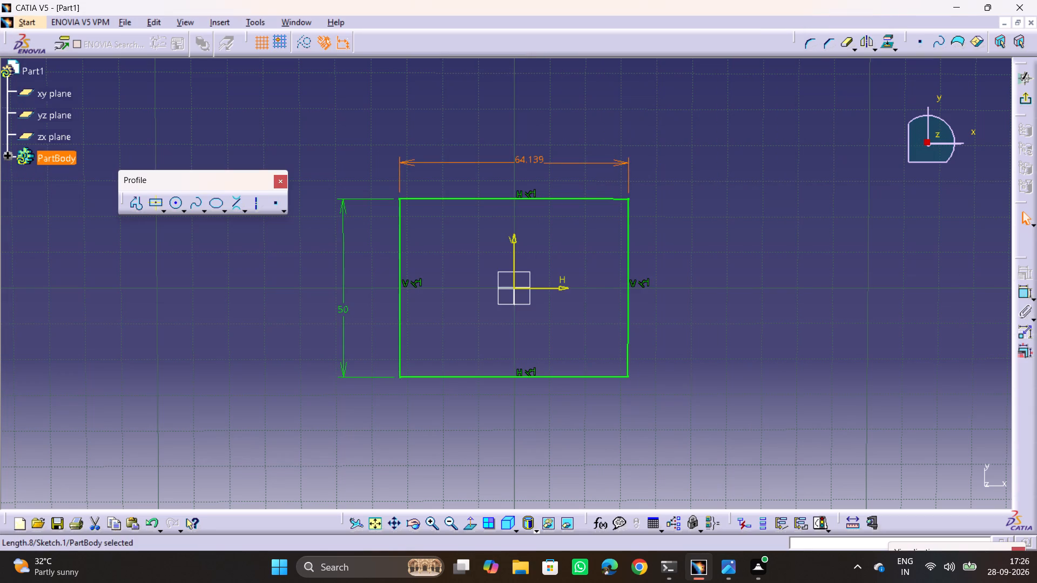
key("6")
key("BackSpace")
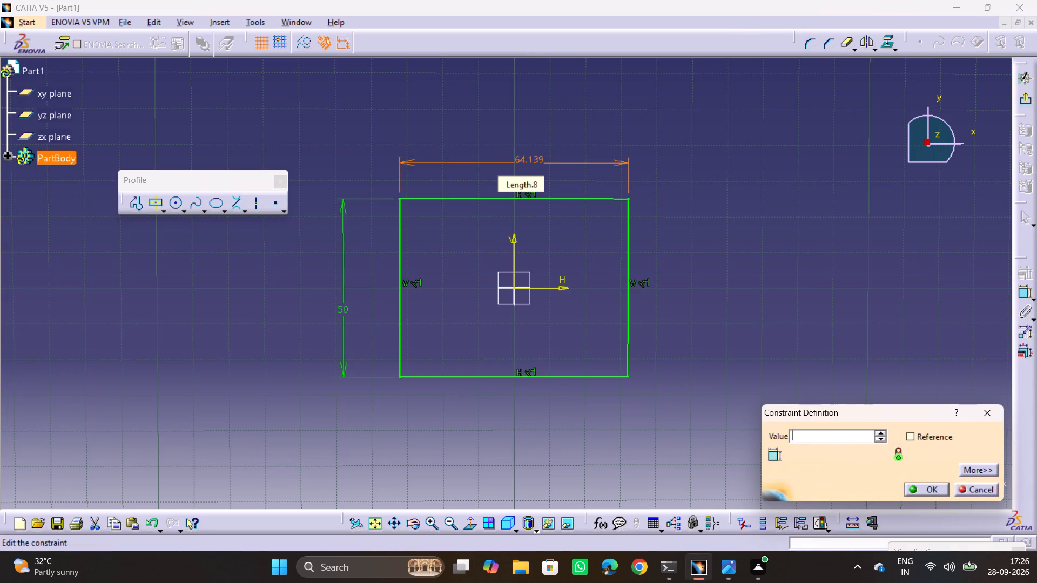
type("48")
key("Return")
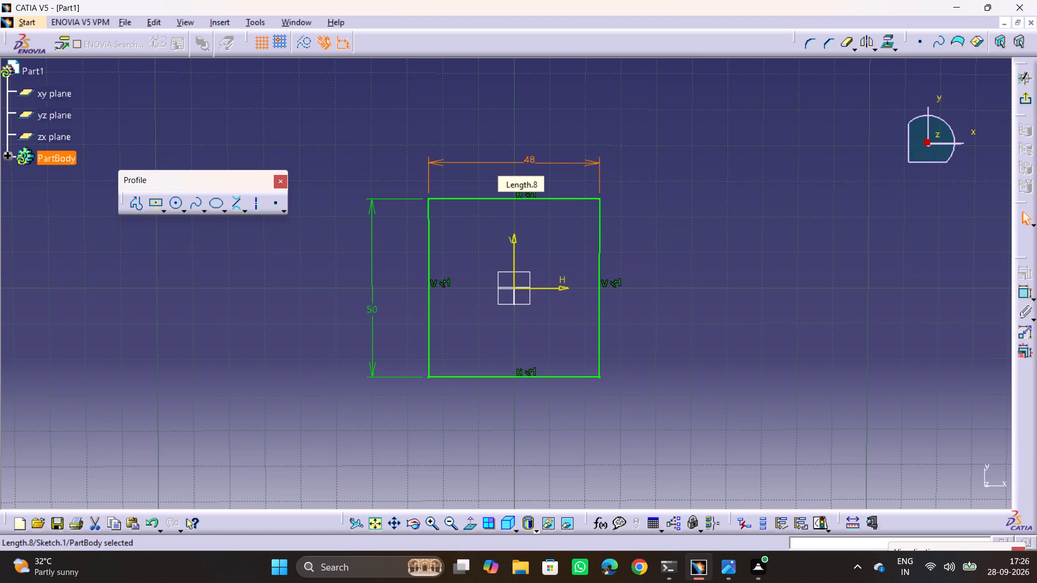
left_click(234, 262)
Examine section A-A and the other views of reference drawing 6.jpg for the base plate's width, then return to CATIA.
key("alt+Tab")
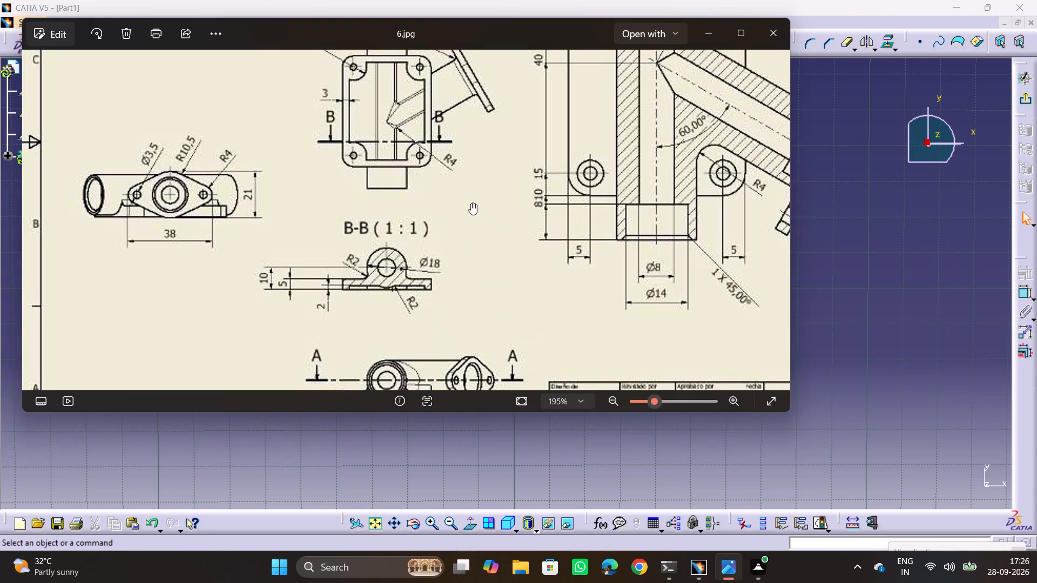
middle_click_drag(471, 202, 477, 270, "ctrl")
middle_click_drag(485, 268, 442, 327)
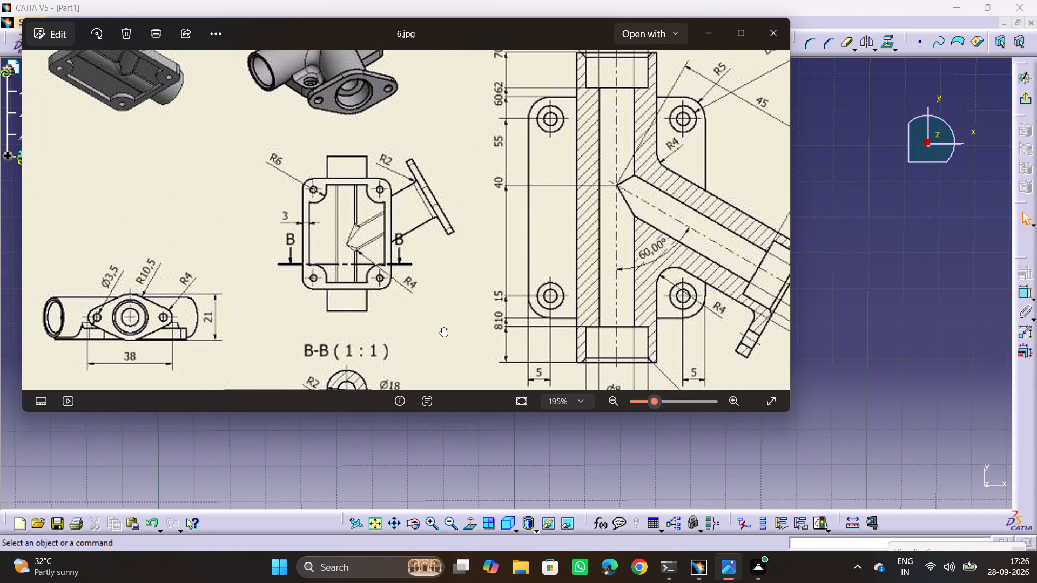
middle_click_drag(442, 327, 435, 308)
middle_click_drag(583, 194, 575, 211)
middle_click_drag(611, 301, 608, 300)
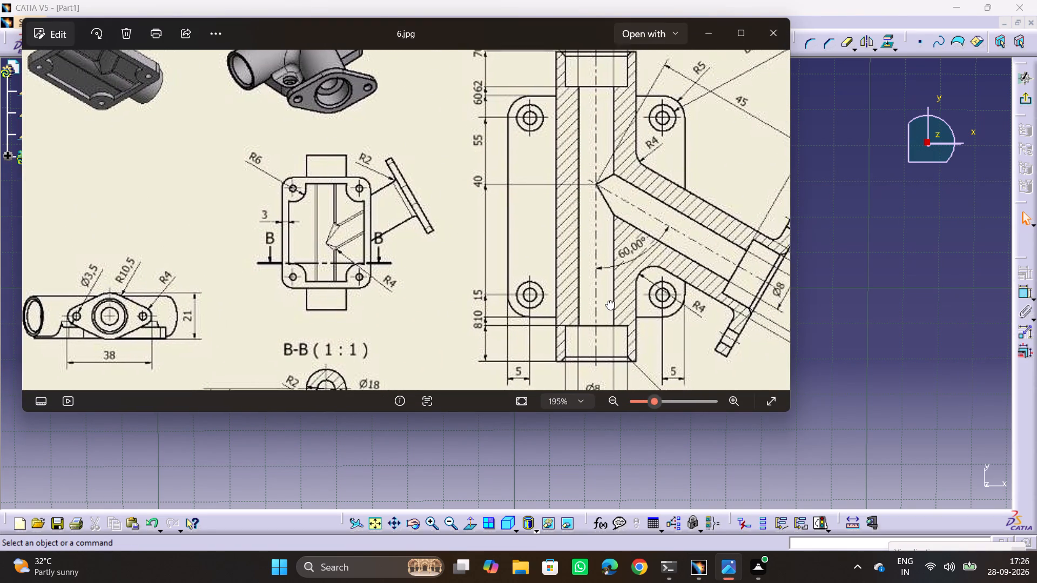
middle_click_drag(608, 300, 647, 312)
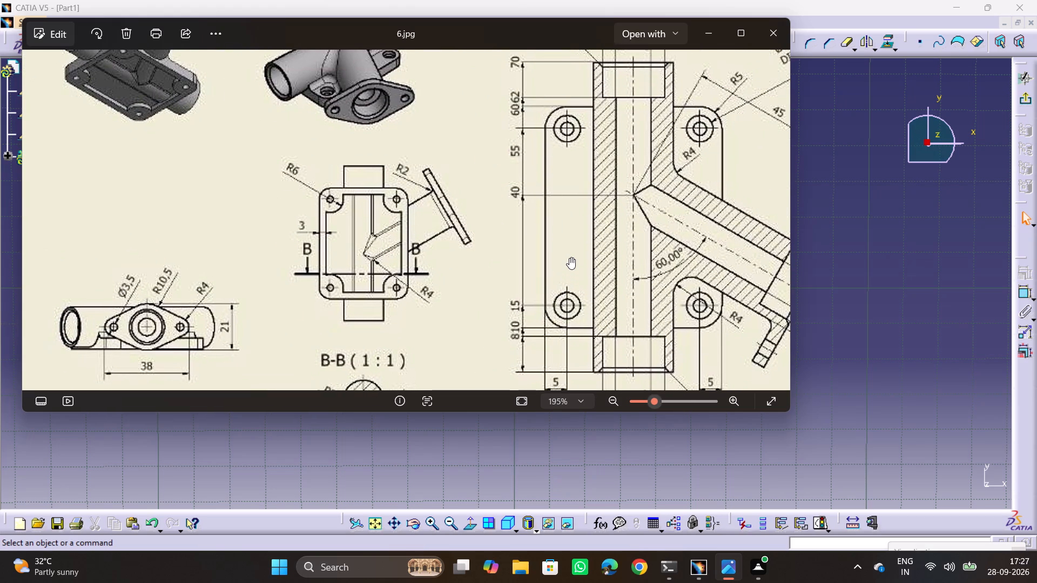
middle_click_drag(608, 279, 607, 221)
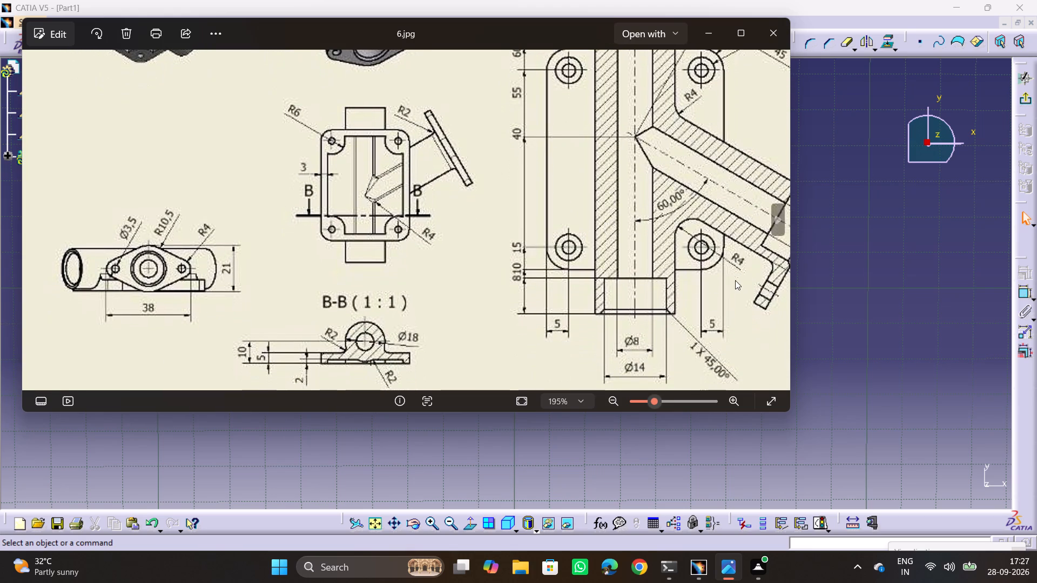
middle_click_drag(379, 366, 388, 322)
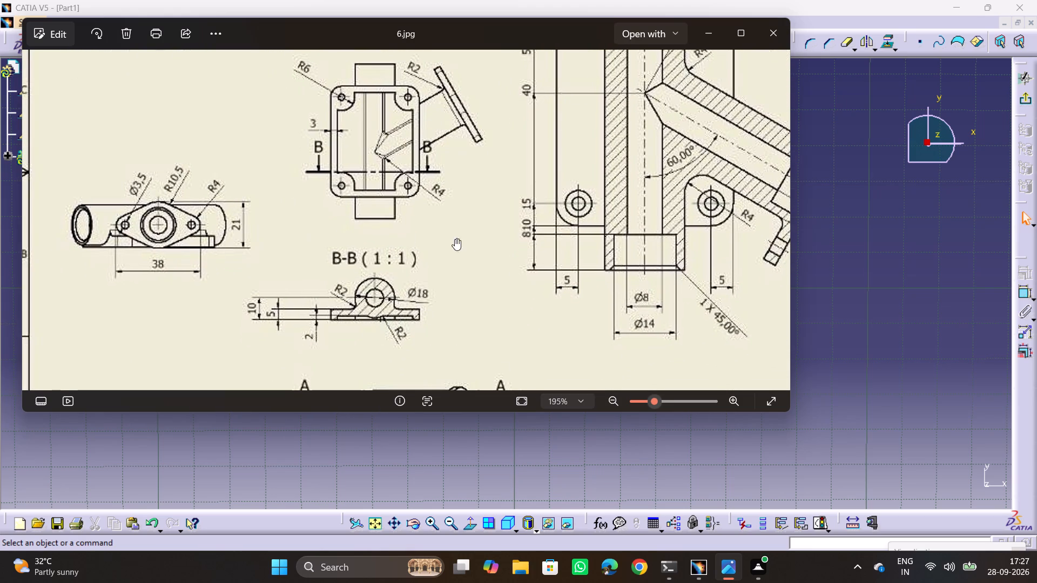
middle_click_drag(703, 184, 557, 277)
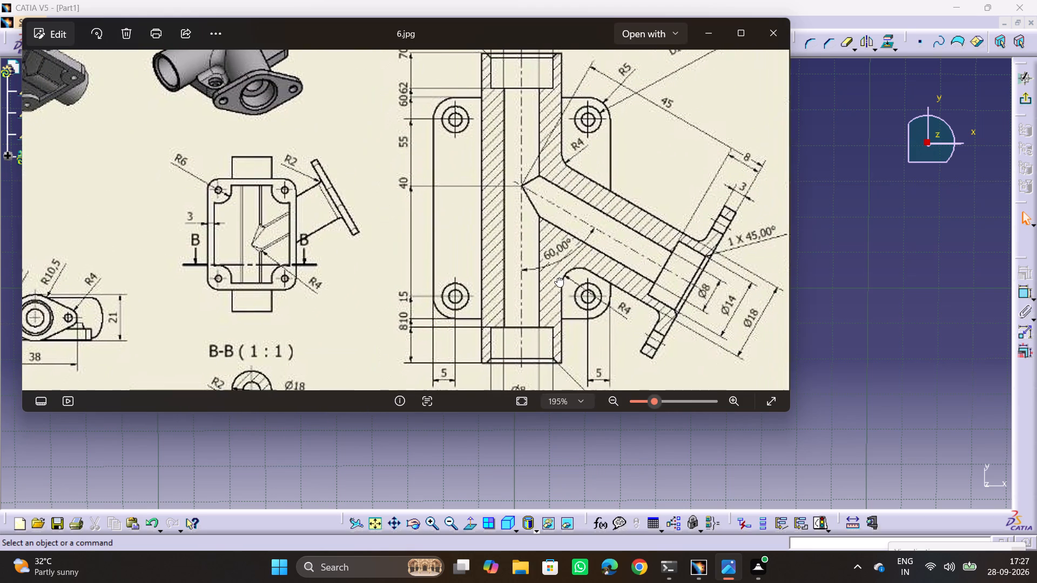
middle_click_drag(557, 277, 613, 249)
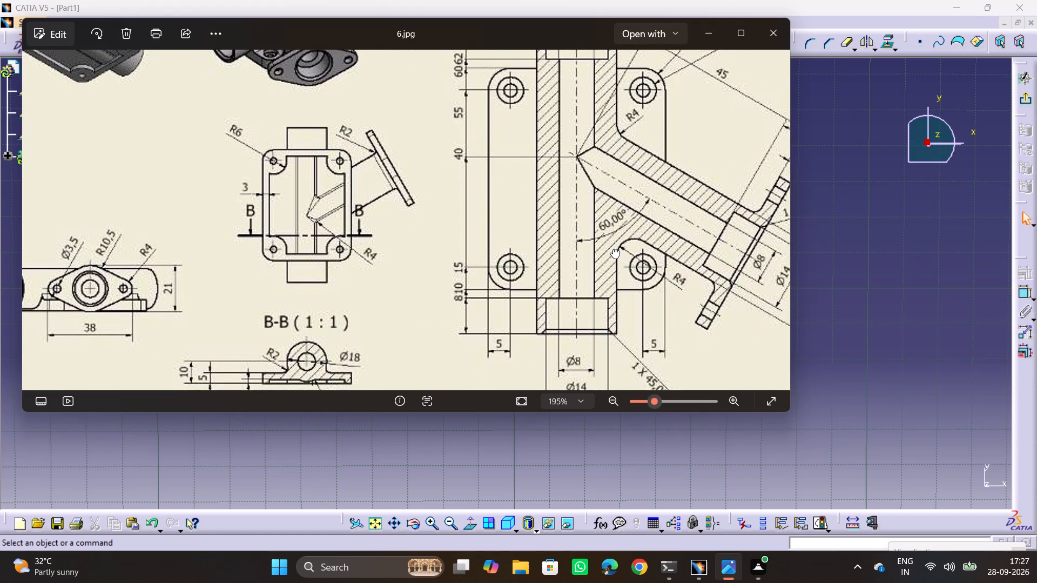
middle_click_drag(613, 249, 647, 239)
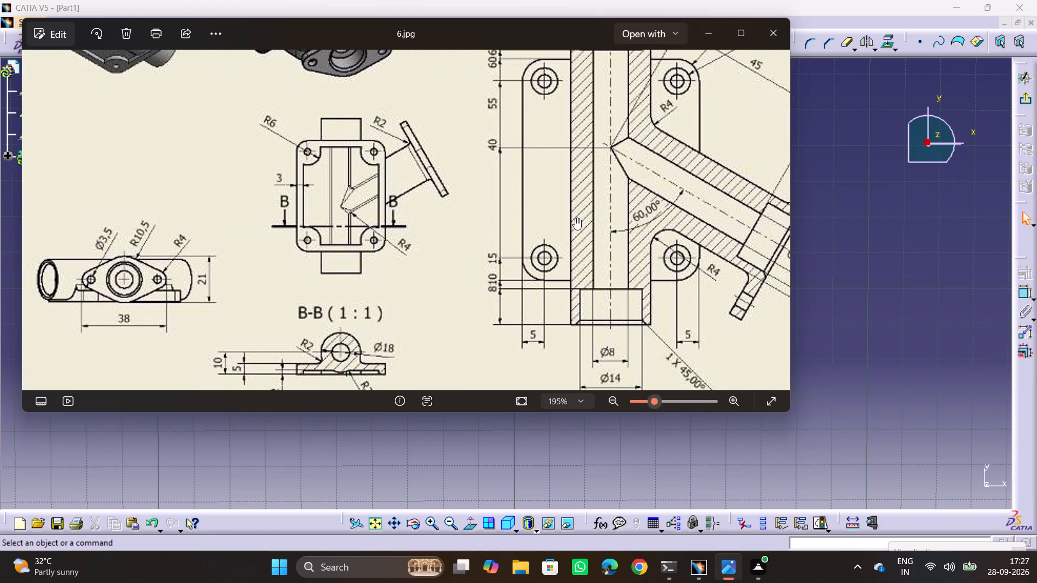
middle_click_drag(575, 218, 564, 256)
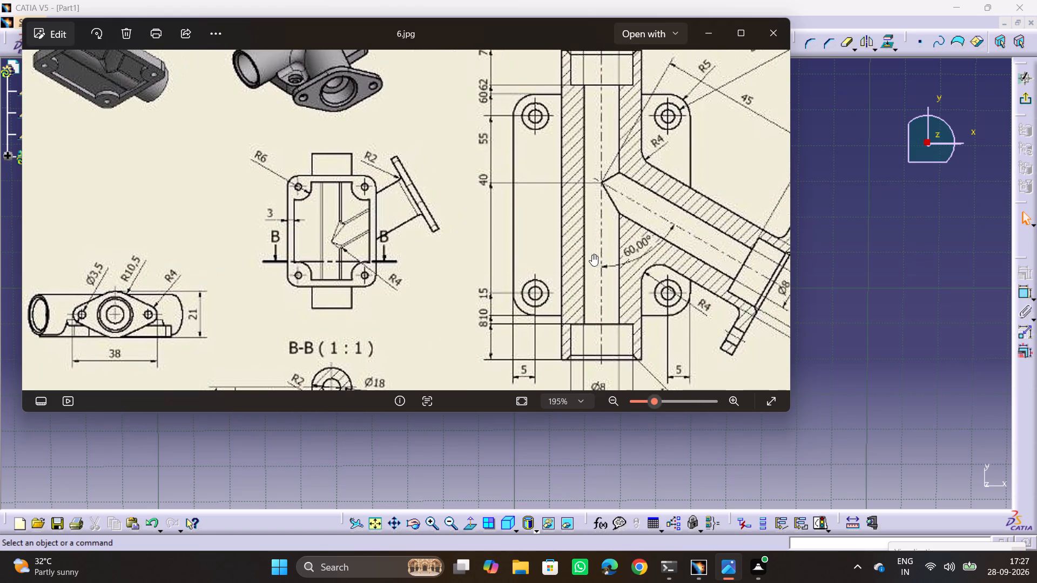
middle_click_drag(595, 254, 530, 244)
middle_click_drag(495, 245, 591, 247)
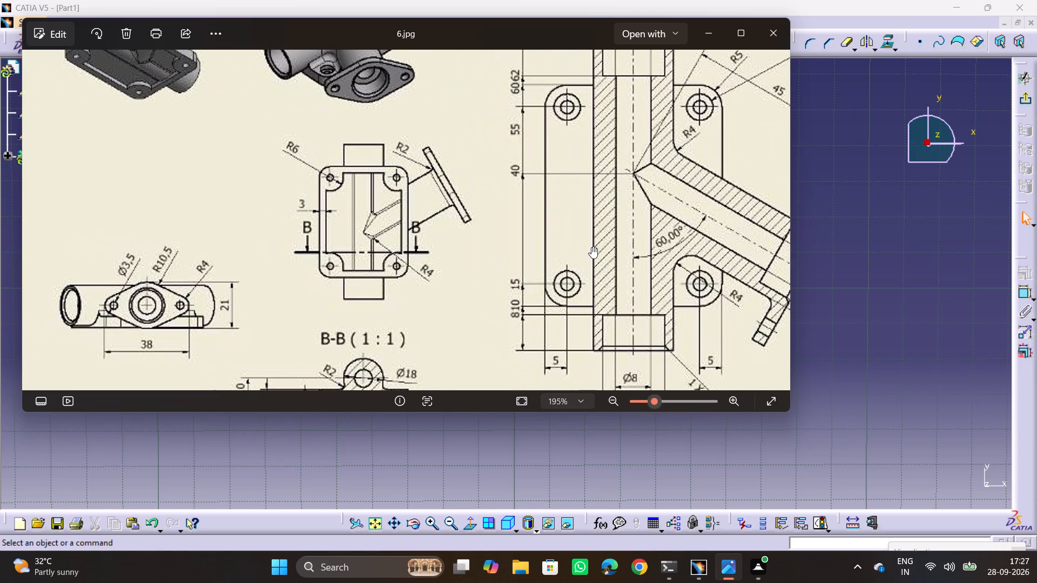
middle_click_drag(575, 267, 497, 223)
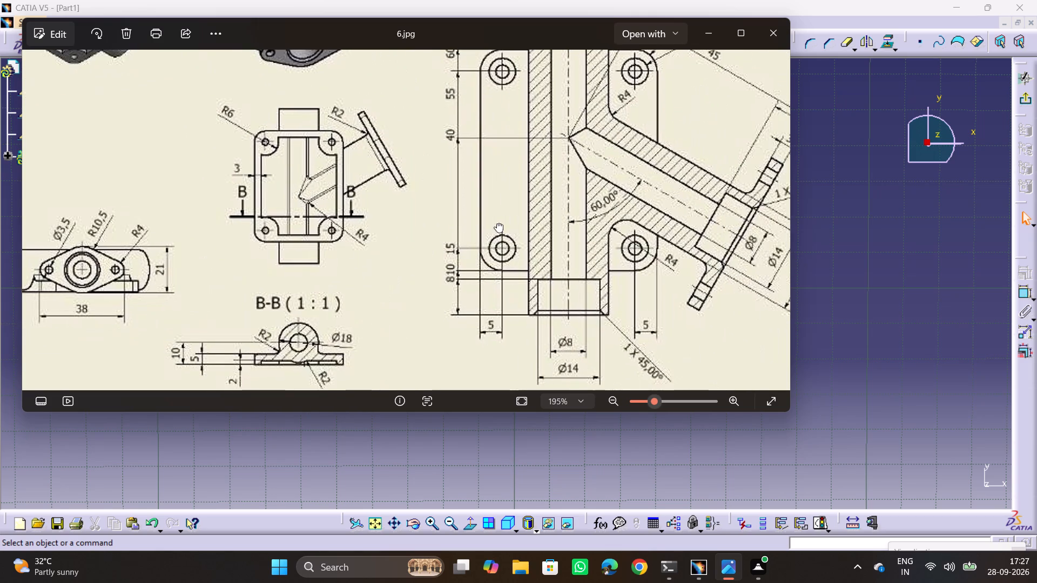
middle_click_drag(497, 223, 495, 222)
middle_click_drag(543, 205, 548, 178)
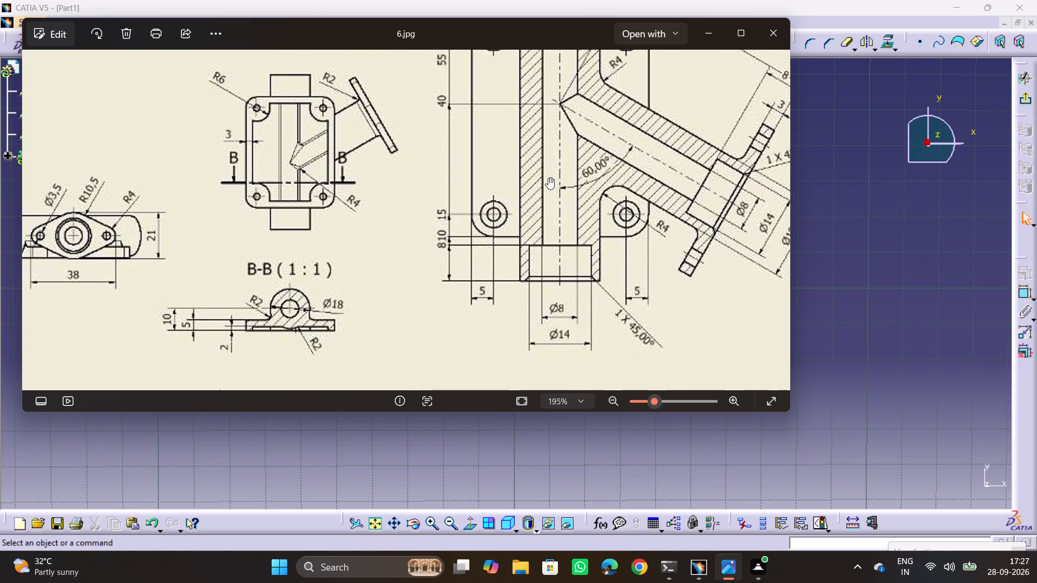
middle_click_drag(568, 256, 571, 409)
middle_click_drag(553, 249, 542, 123)
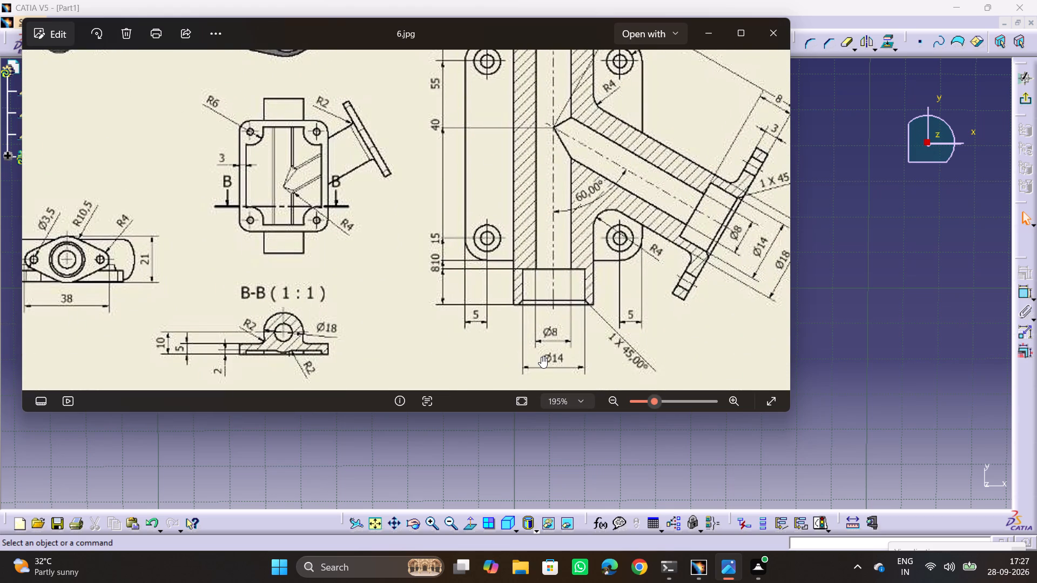
middle_click_drag(514, 306, 580, 126)
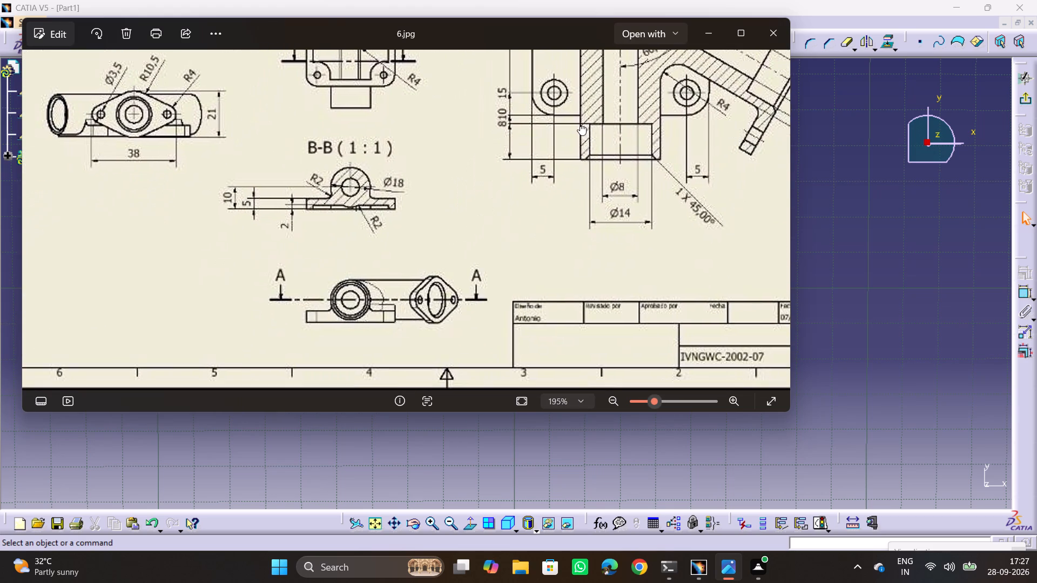
middle_click_drag(580, 126, 550, 429)
middle_click_drag(575, 255, 500, 266)
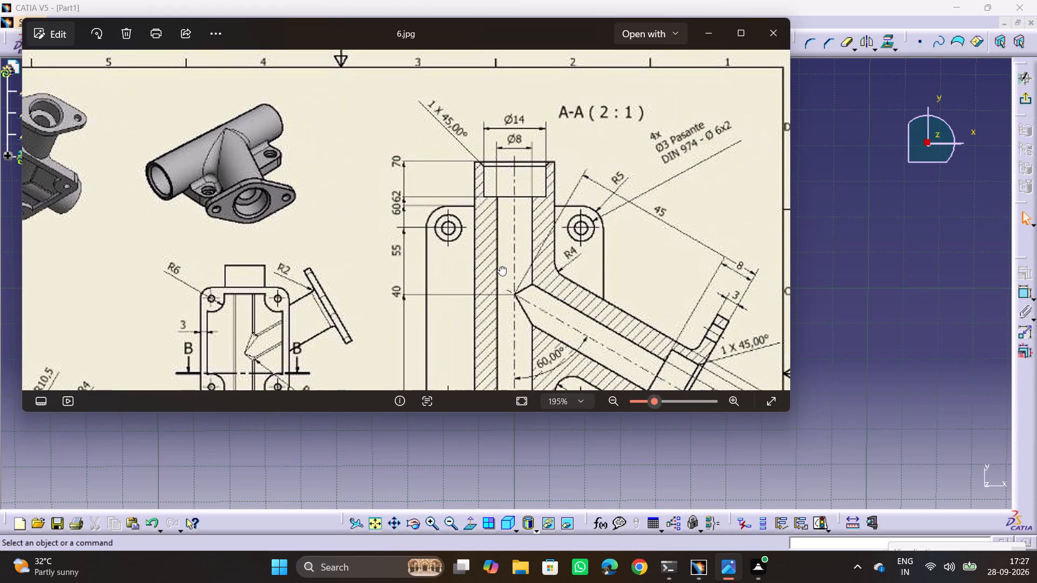
middle_click_drag(500, 266, 580, 167)
middle_click_drag(604, 250, 627, 111)
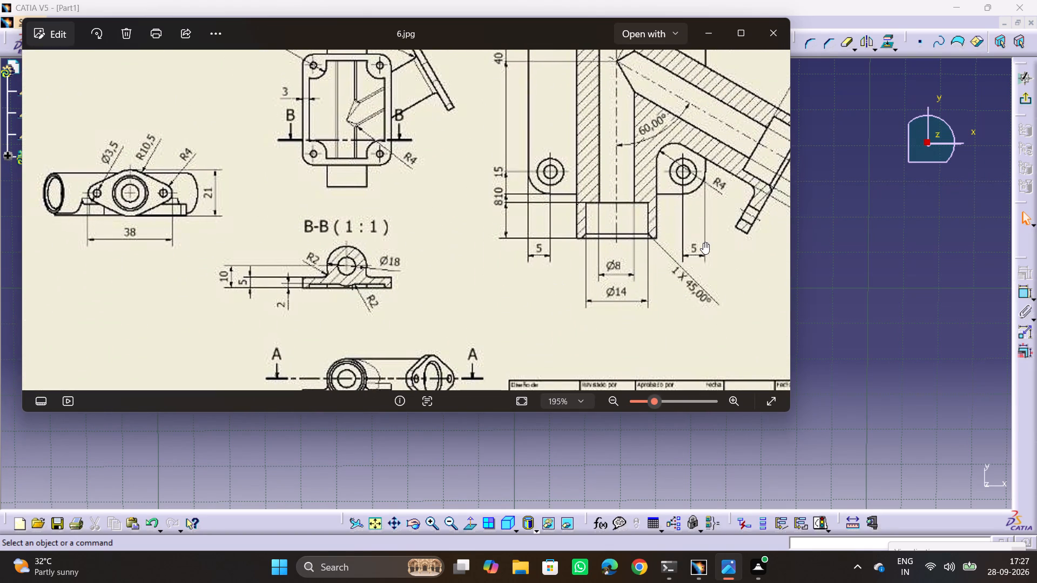
key("alt+Tab")
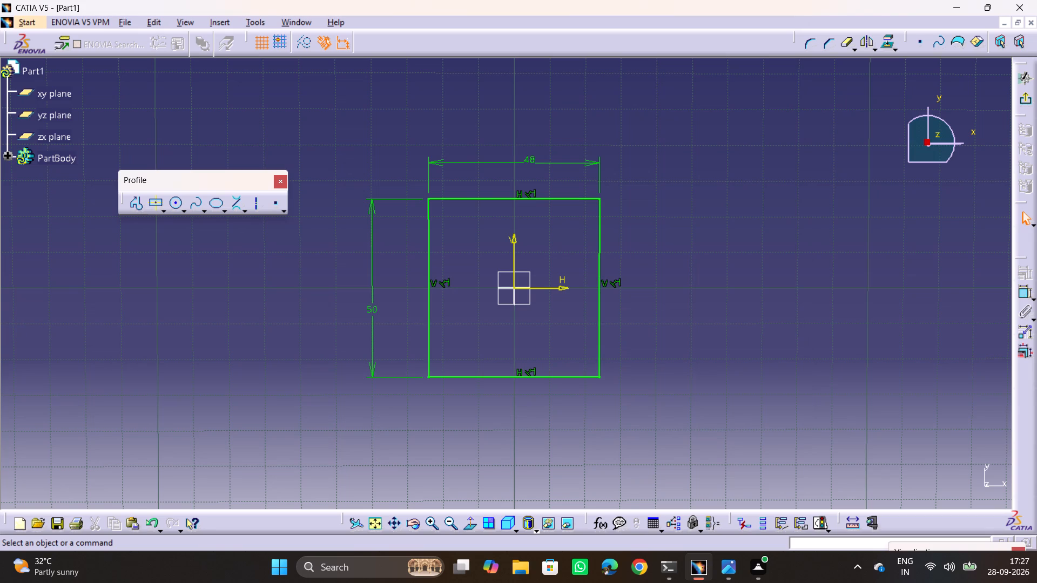
Set the base plate rectangle's horizontal width to 38 mm.
double_click(529, 160)
type("38")
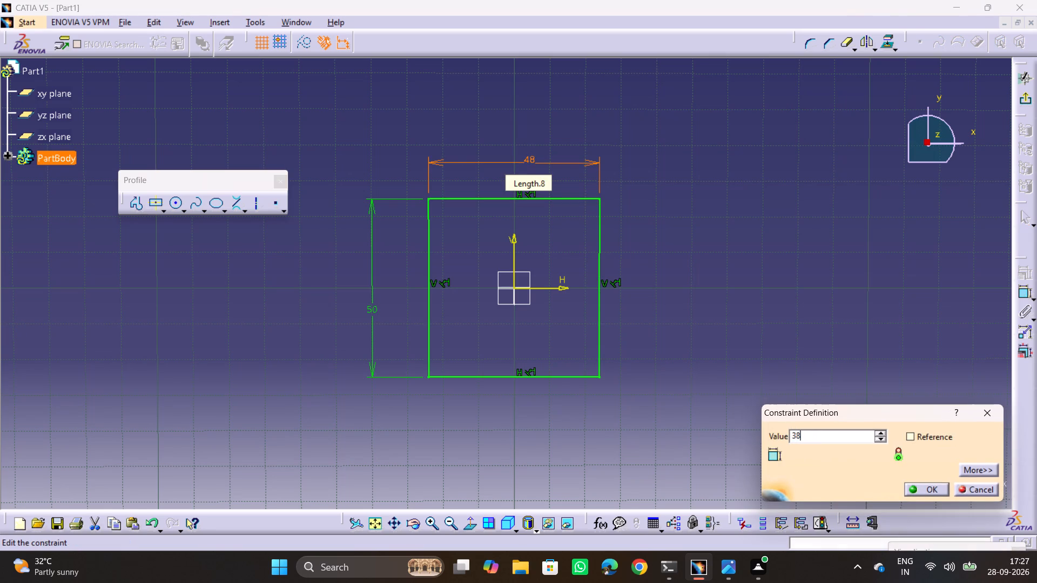
key("Return")
left_click(809, 267)
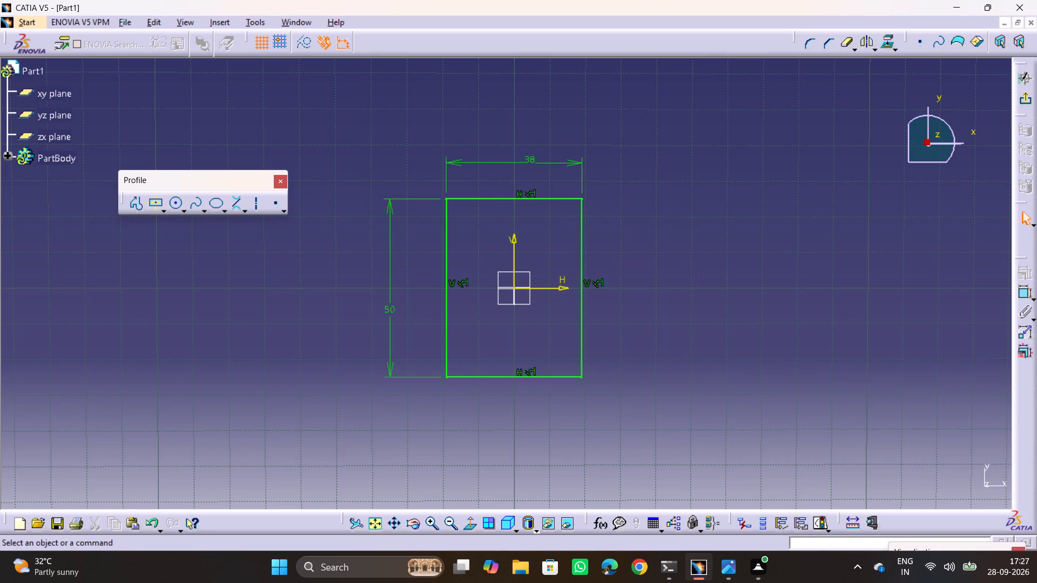
Check reference drawing 6.jpg for the corner radius, then round all four base plate corners at 5 mm, converting the length constraints to distances.
key("alt+Tab")
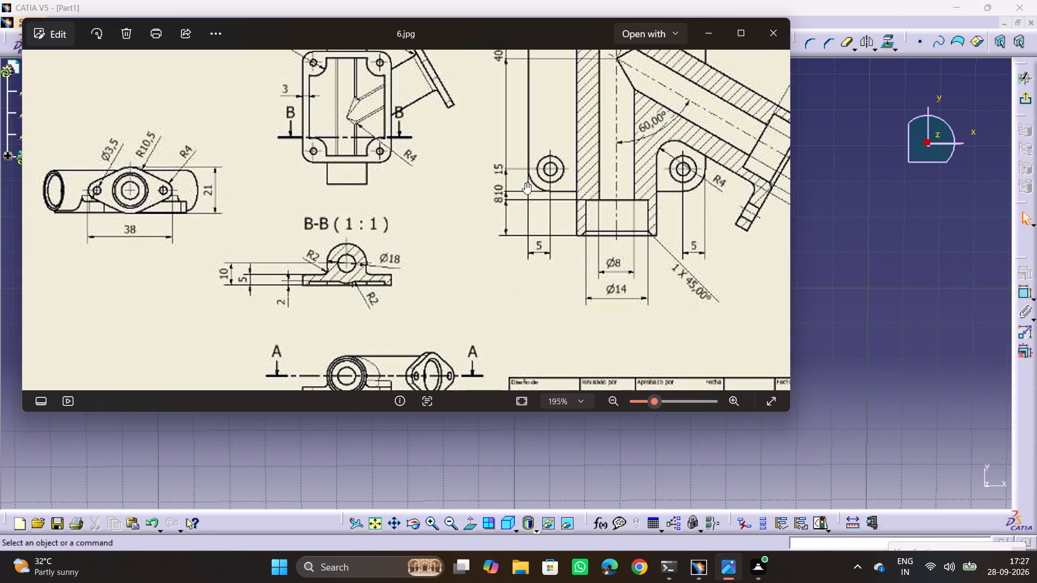
middle_click_drag(528, 201, 531, 269)
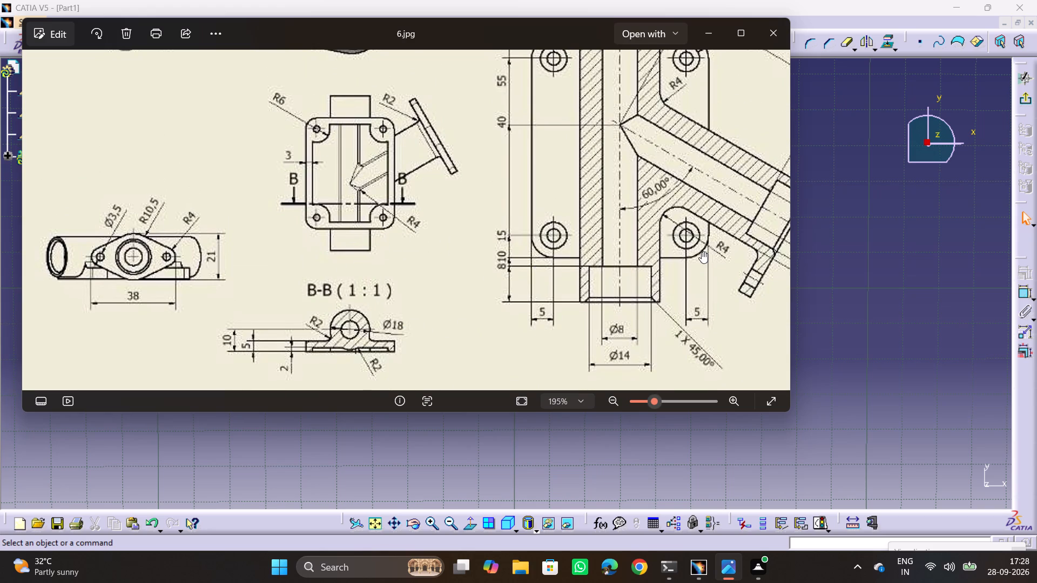
middle_click_drag(702, 252, 646, 272)
middle_click_drag(545, 232, 530, 317)
key("alt+Tab")
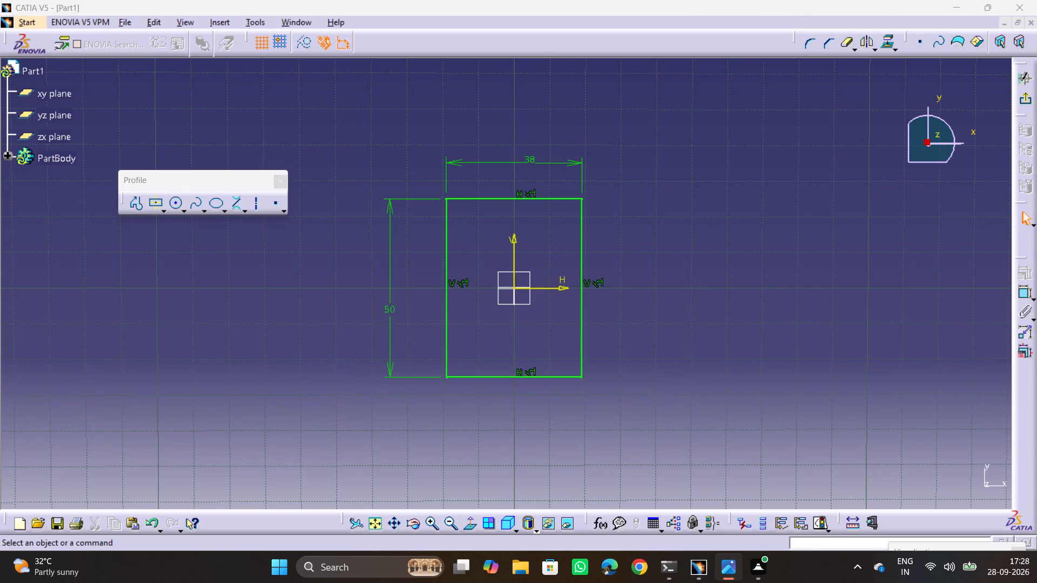
left_click_drag(348, 127, 753, 403)
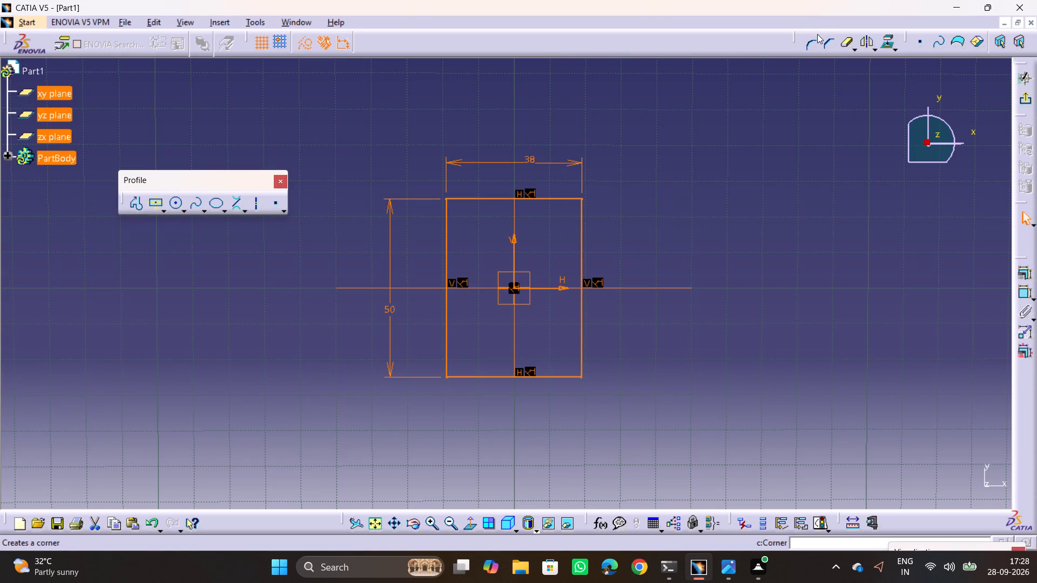
left_click(813, 40)
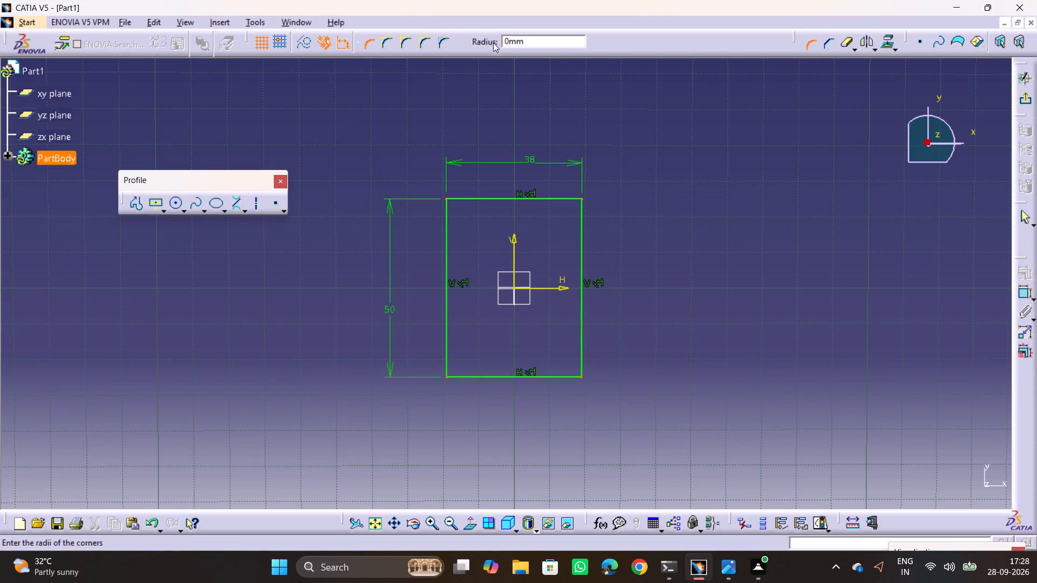
double_click(519, 45)
key("5")
key("Return")
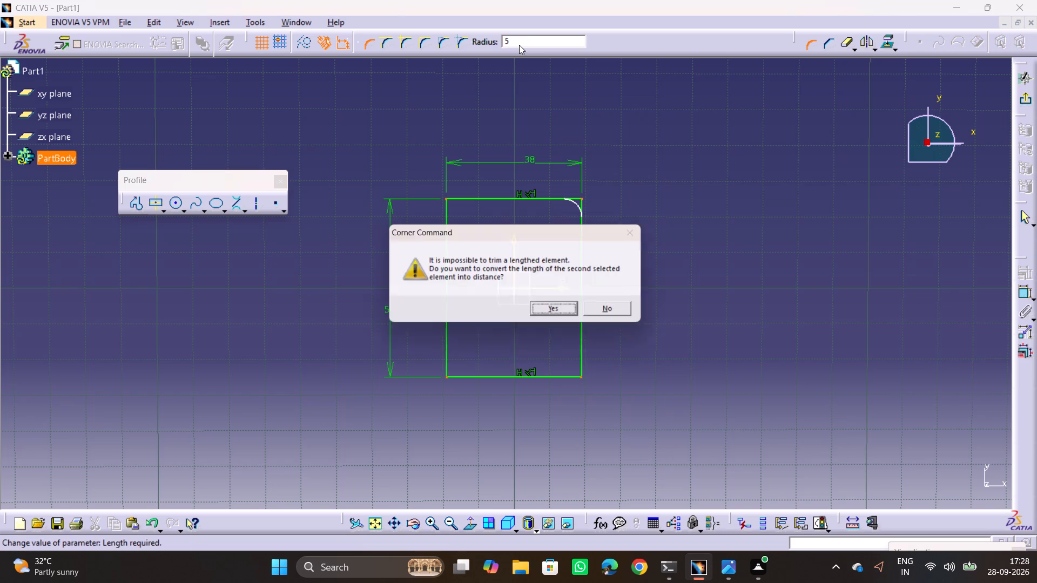
left_click(565, 312)
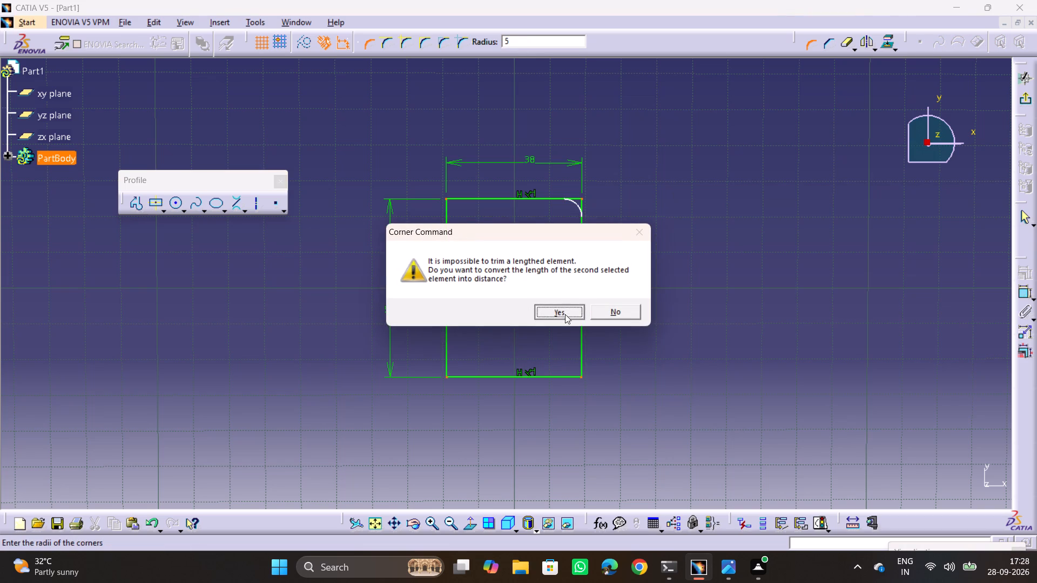
left_click(565, 314)
left_click(565, 314)
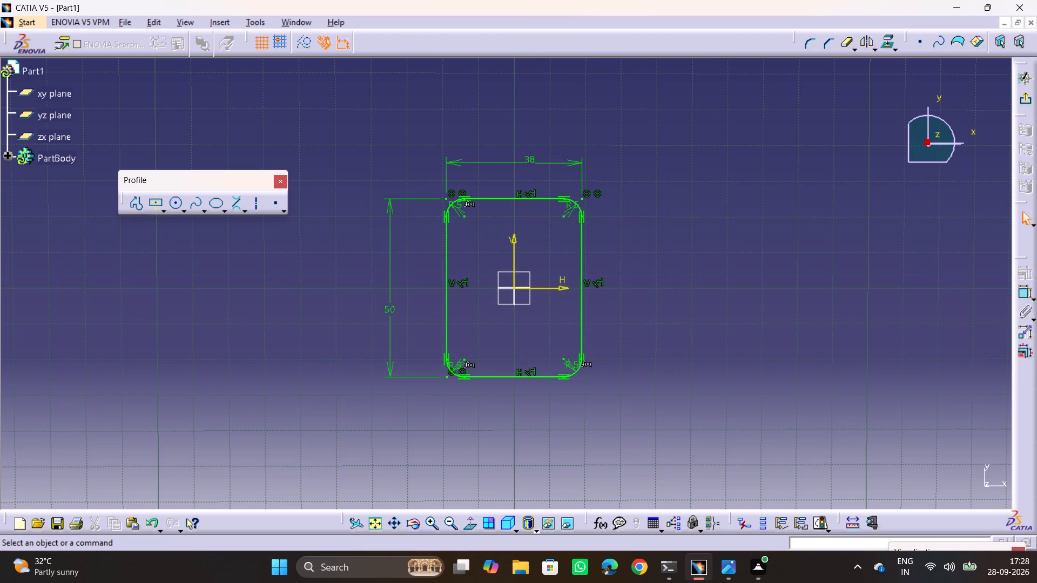
Check section A-A of reference drawing 6.jpg for the base plate's mounting hole sizes and positions, then return to CATIA.
key("alt+Tab")
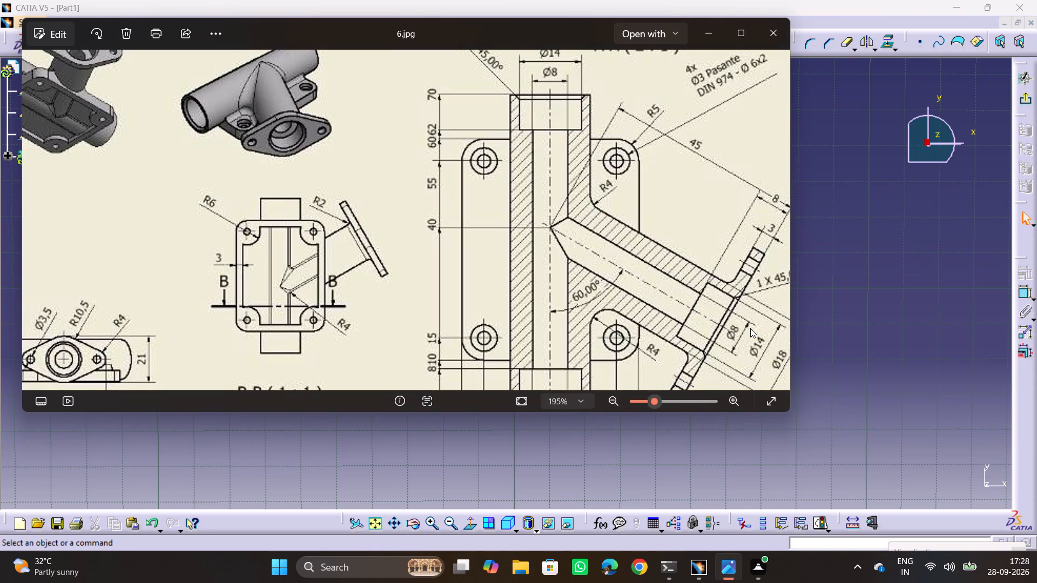
middle_click_drag(750, 328, 747, 328)
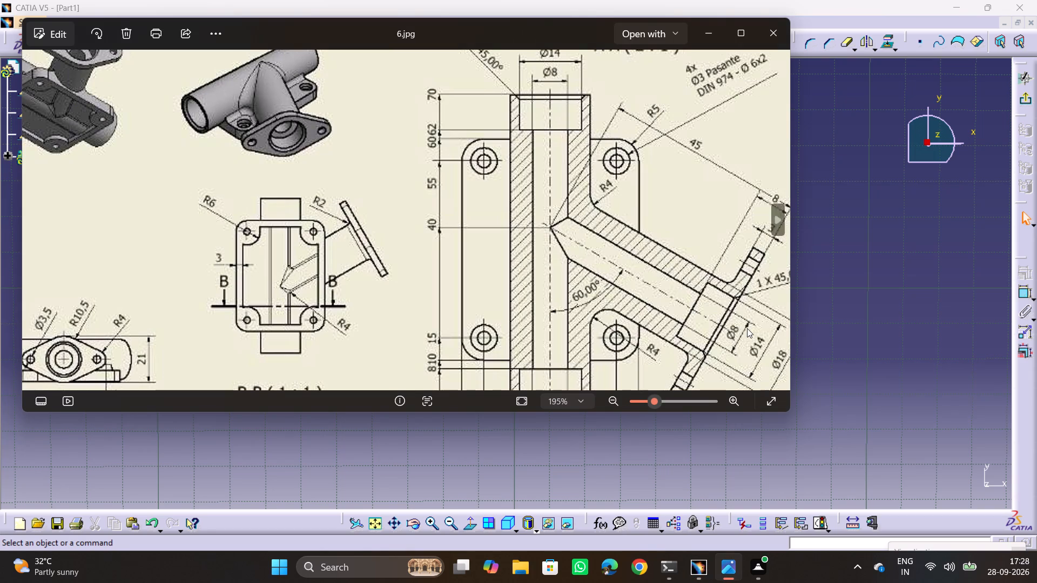
middle_click_drag(747, 328, 636, 387)
middle_click_drag(684, 279, 605, 328)
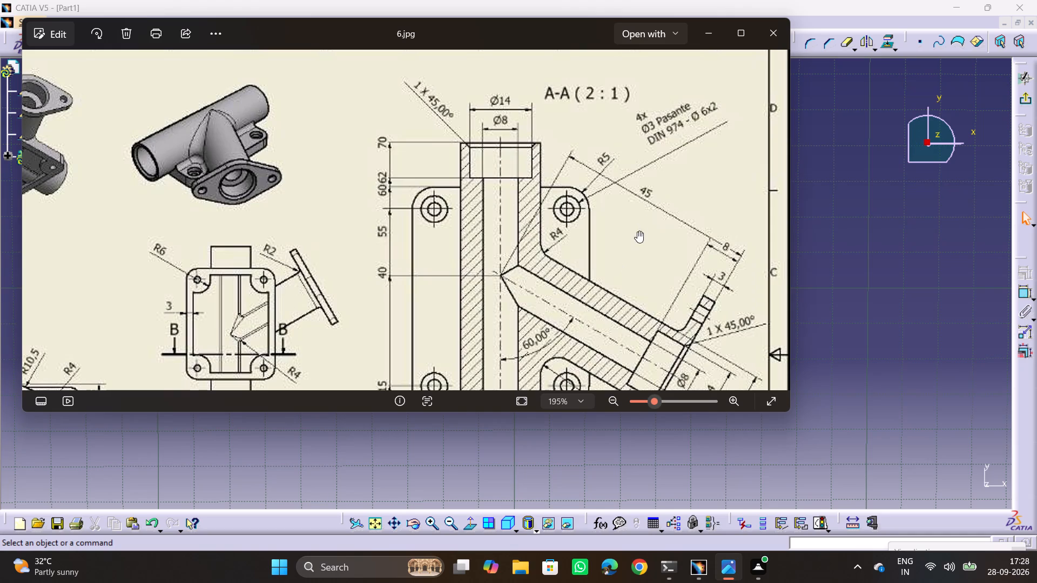
middle_click_drag(642, 298, 670, 194)
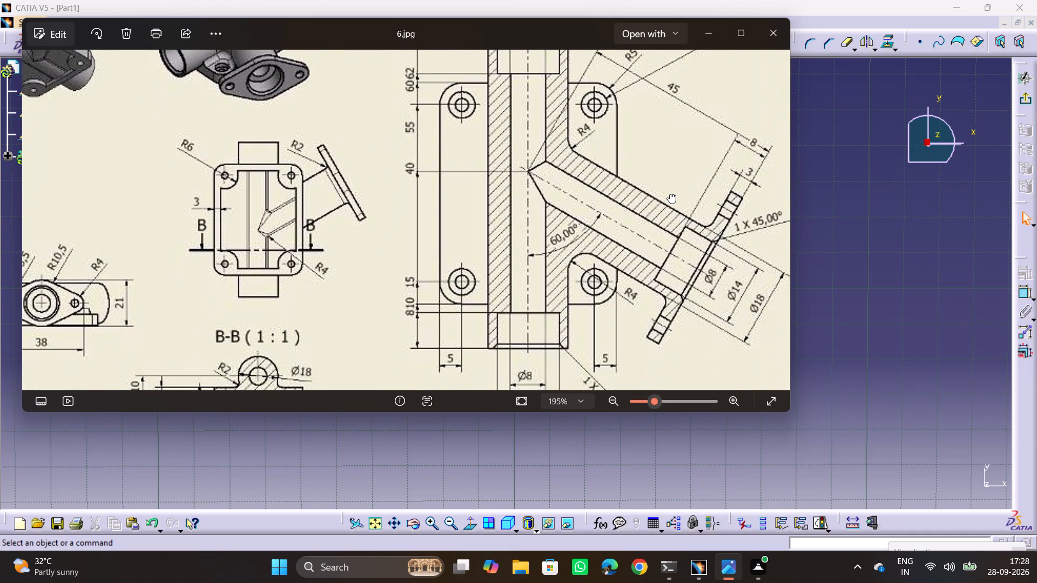
middle_click_drag(670, 194, 660, 295)
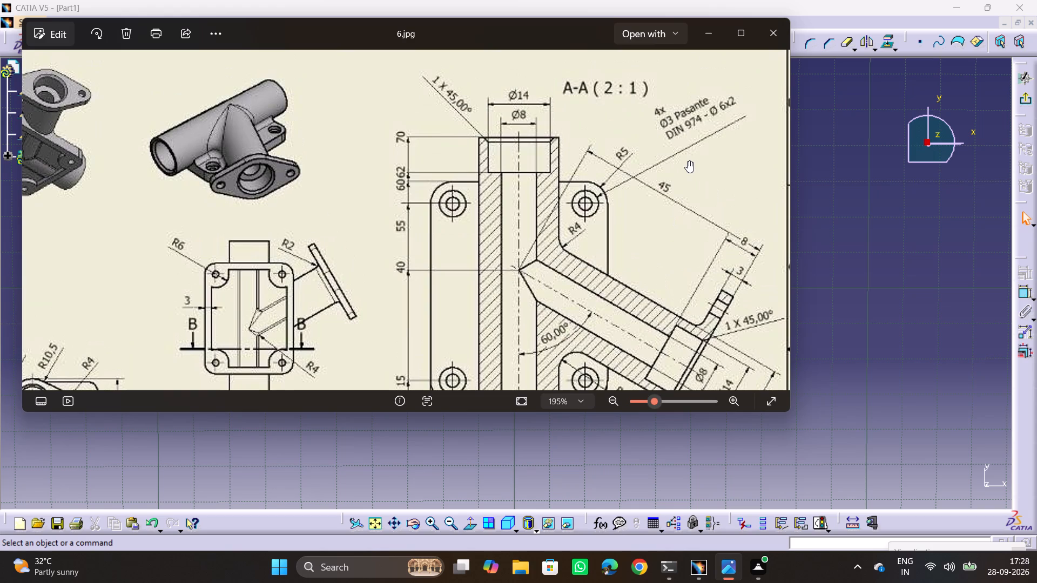
key("alt+Tab")
key("alt+Tab")
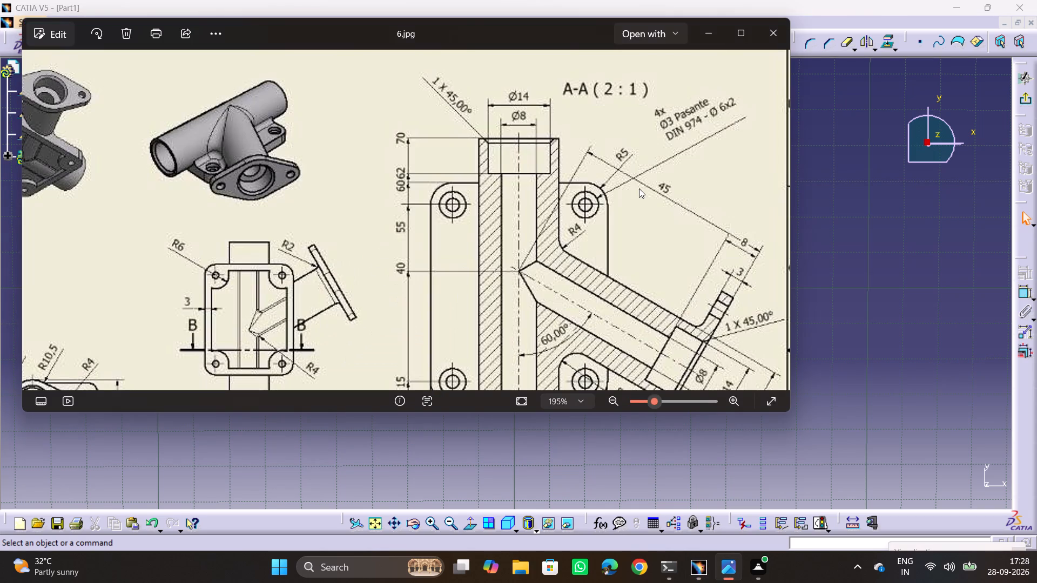
key("alt+Tab")
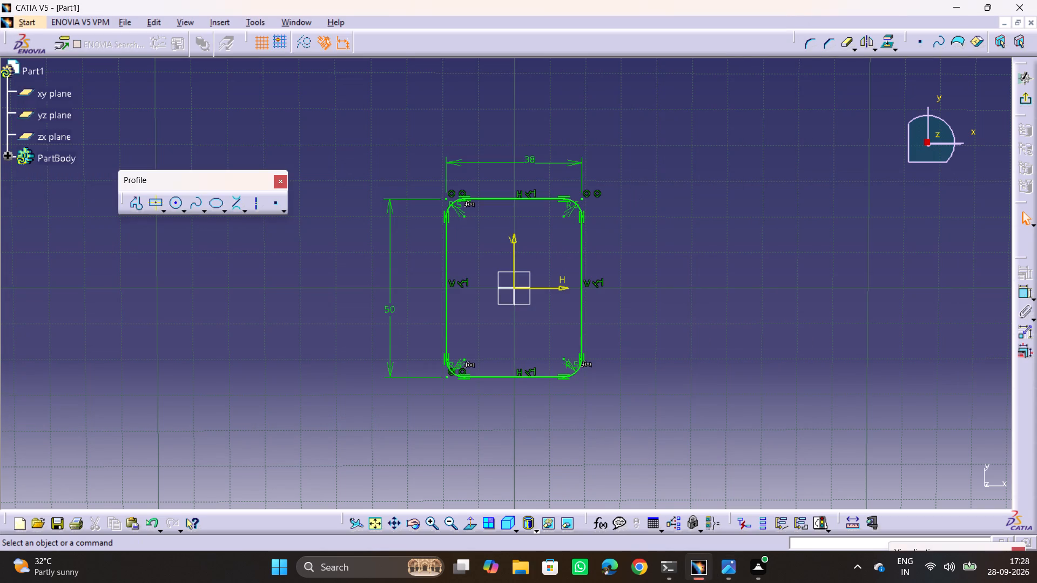
Draw a circle centred on the base plate's upper-left corner arc centre and set its diameter to 6 mm.
middle_click_drag(467, 234, 500, 159, "ctrl")
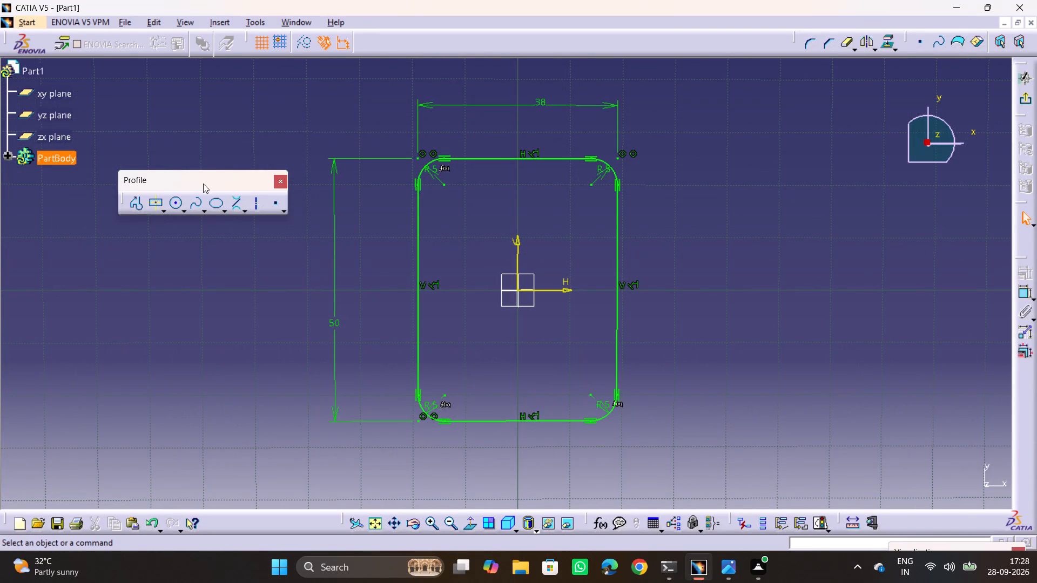
left_click(177, 204)
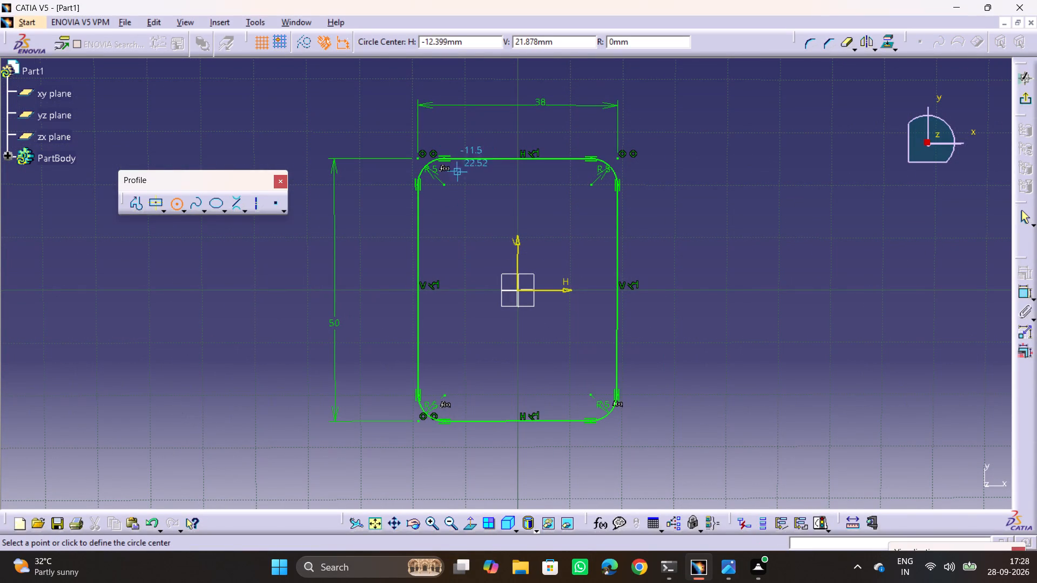
left_click(444, 185)
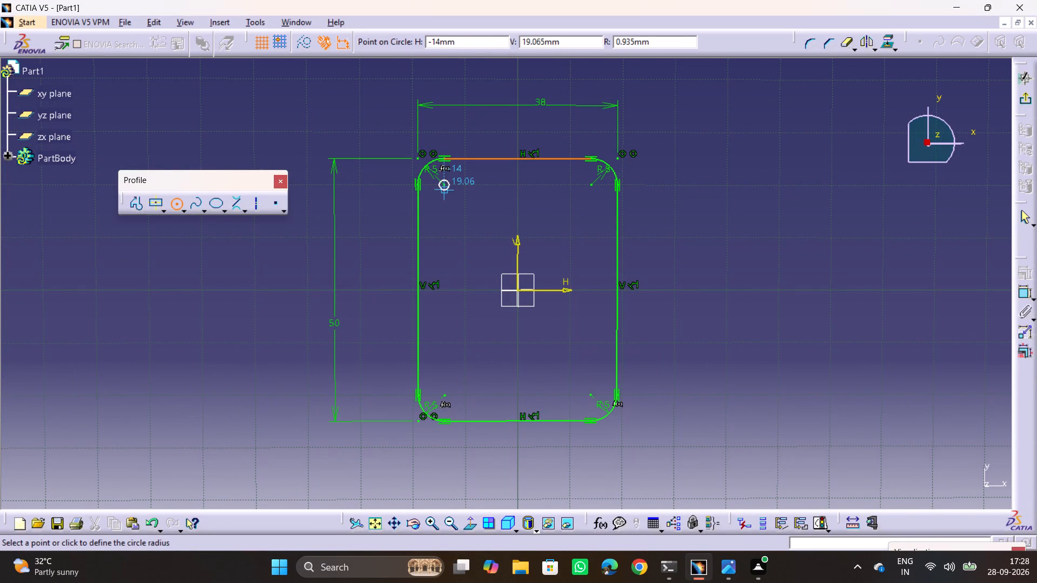
left_click(454, 195)
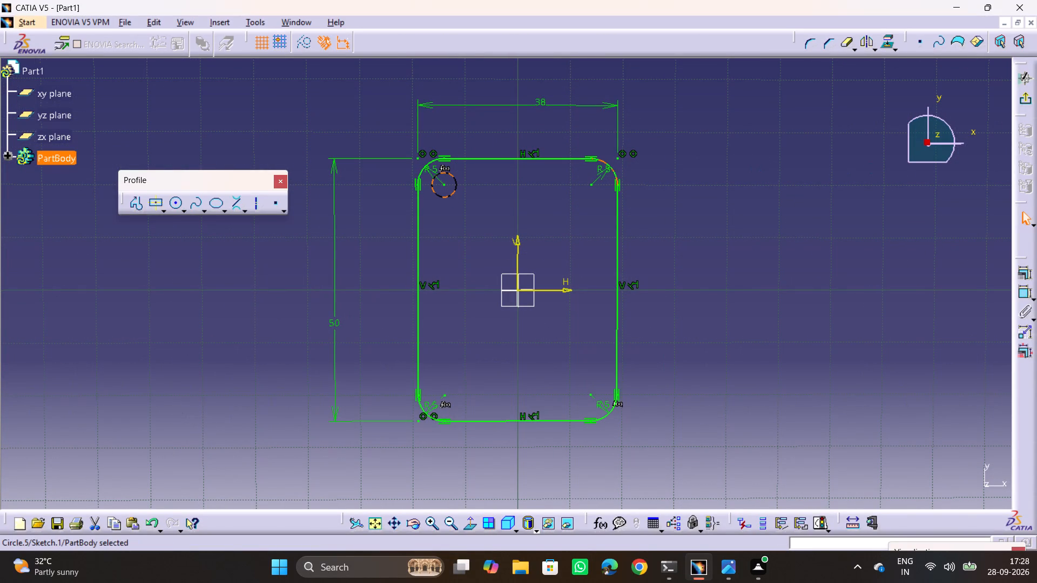
left_click(1025, 301)
left_click(342, 102)
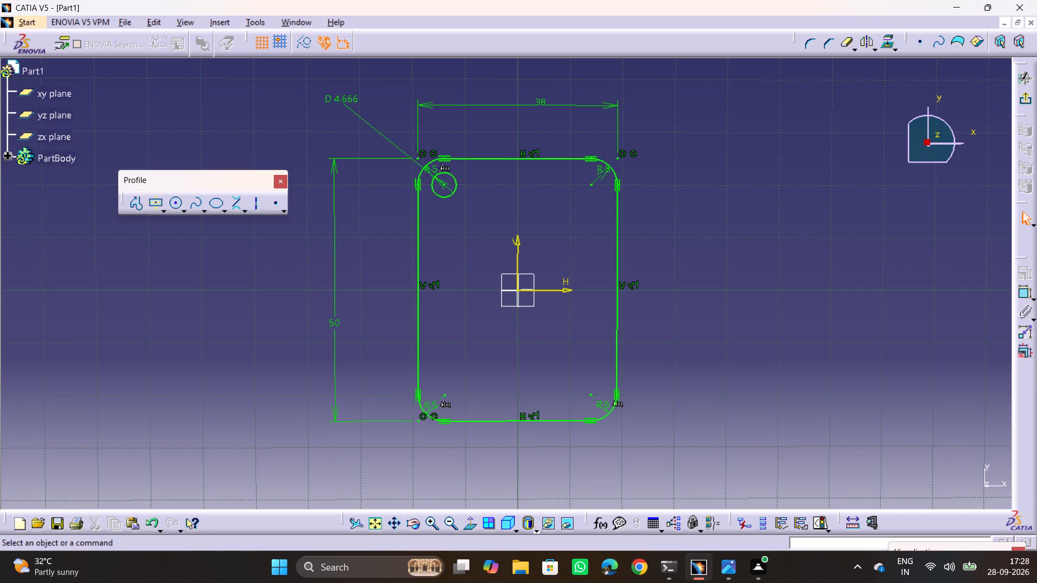
double_click(348, 98)
key("alt+Tab")
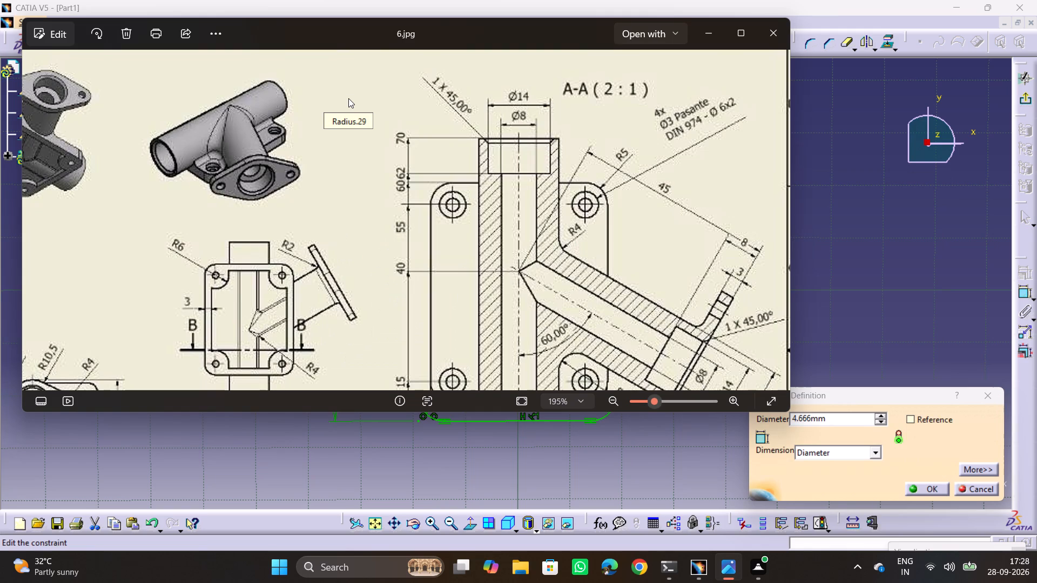
key("alt+Tab")
key("6")
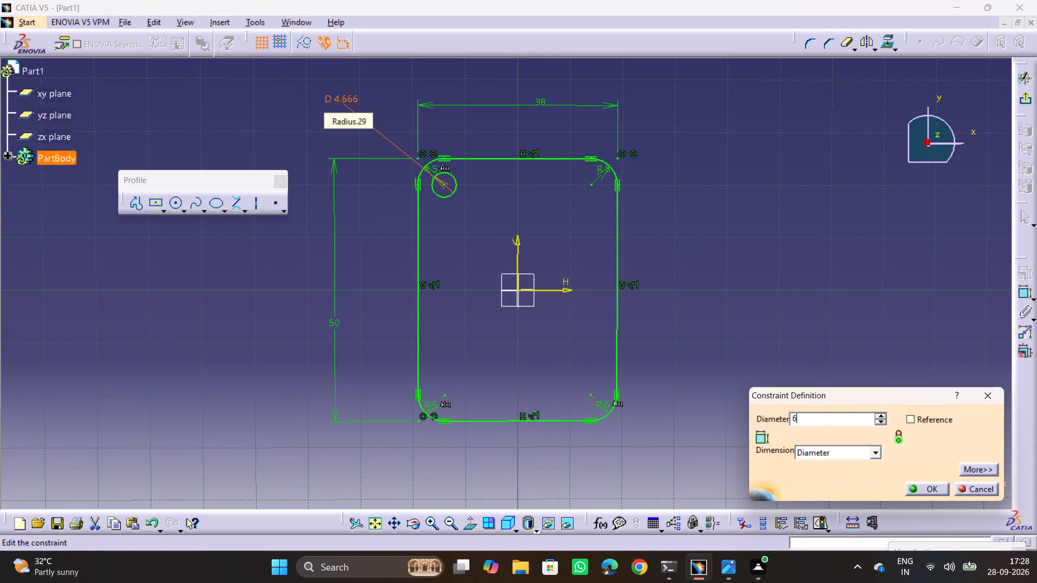
key("Return")
left_click(228, 87)
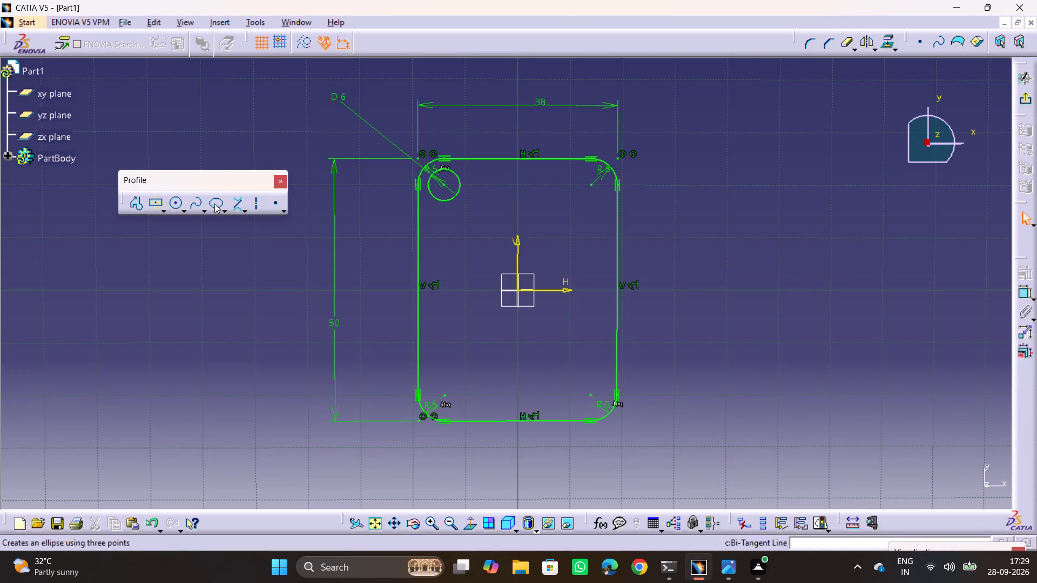
Draw a second circle concentric with the 6 mm corner circle and set its diameter to 3 mm.
left_click(176, 205)
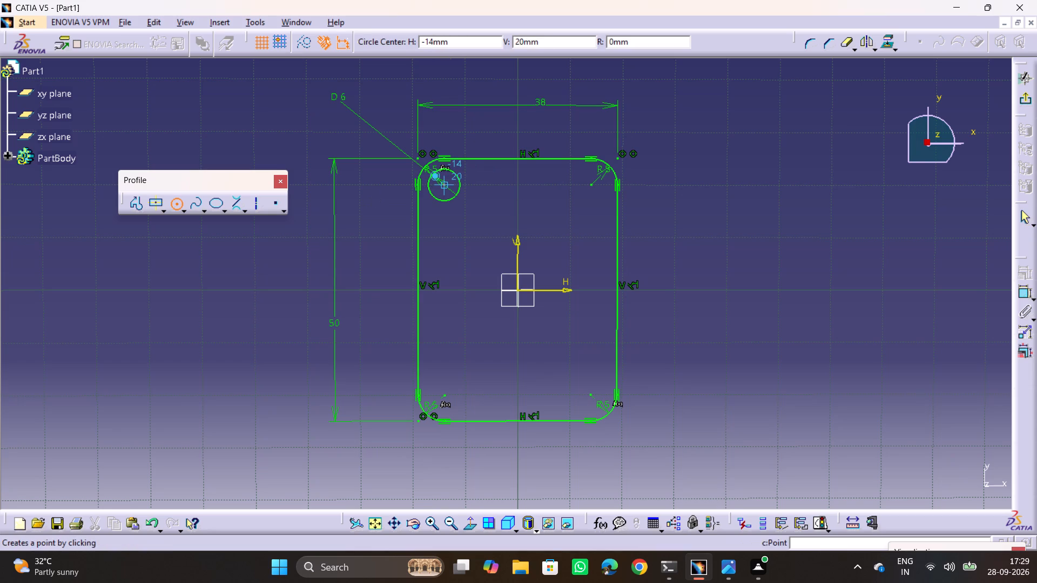
left_click(446, 185)
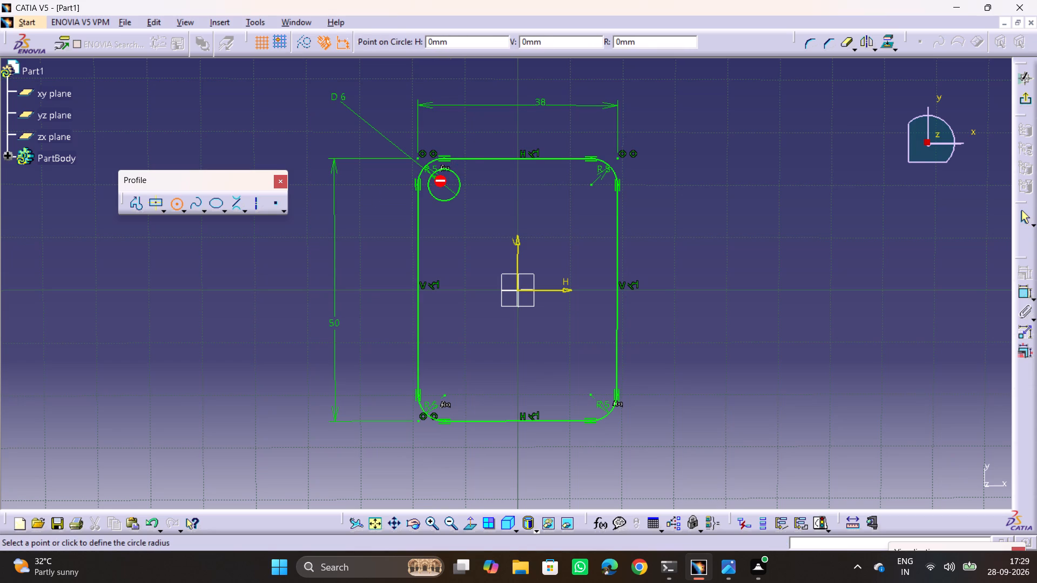
left_click(453, 185)
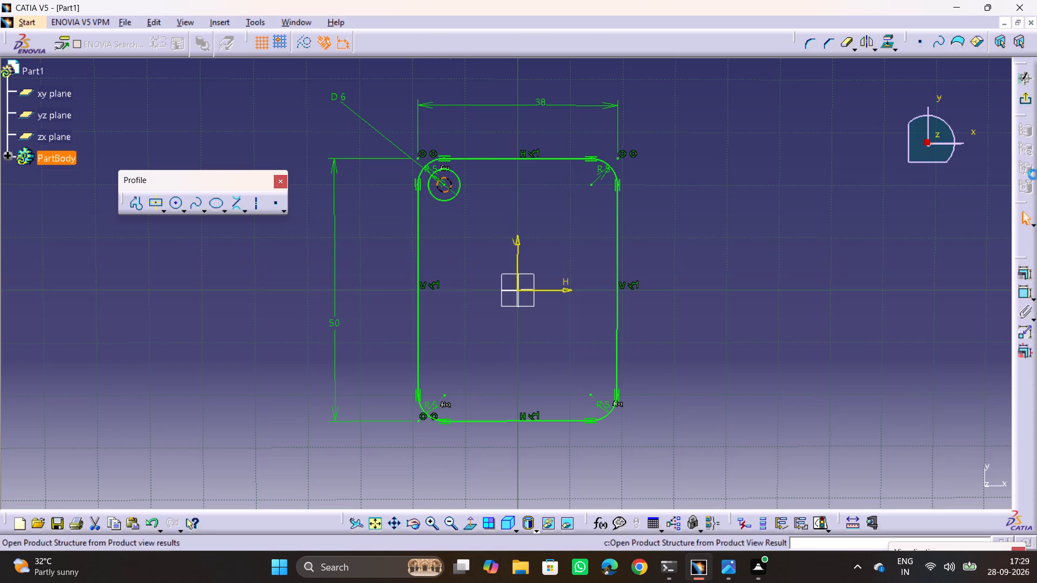
left_click(1027, 294)
left_click(368, 226)
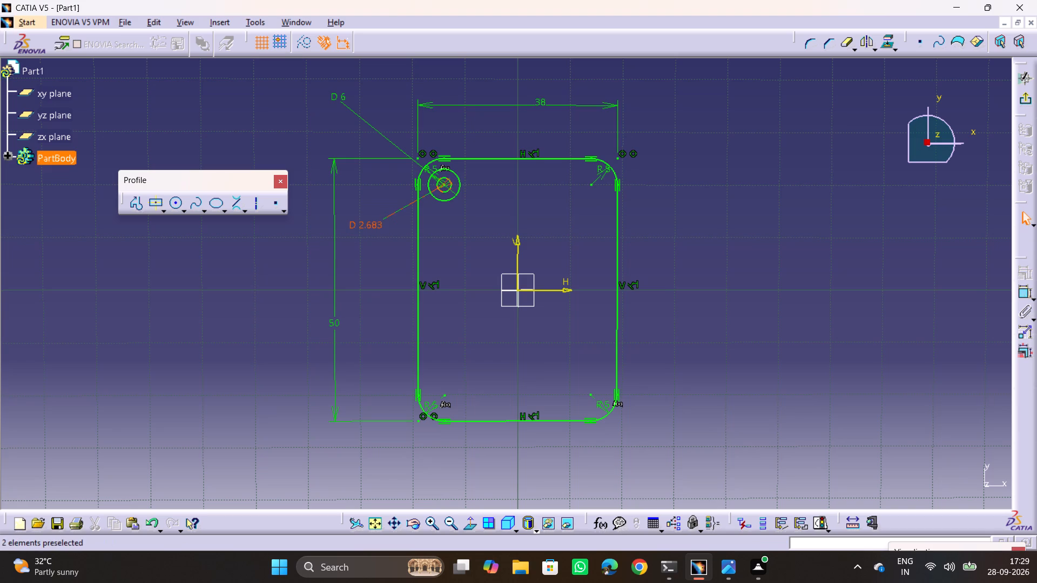
double_click(373, 221)
key("3")
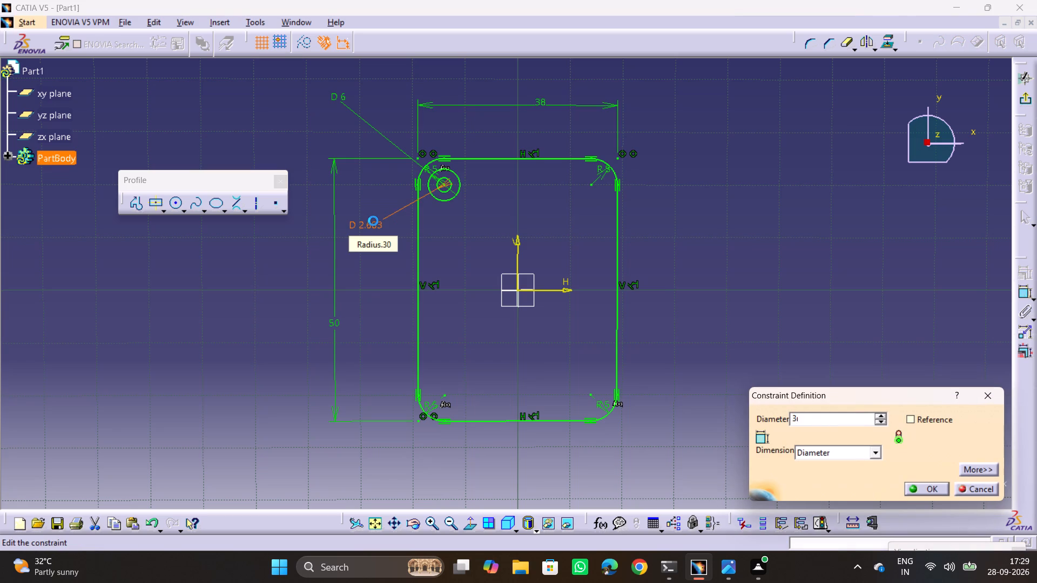
key("Return")
left_click(380, 199)
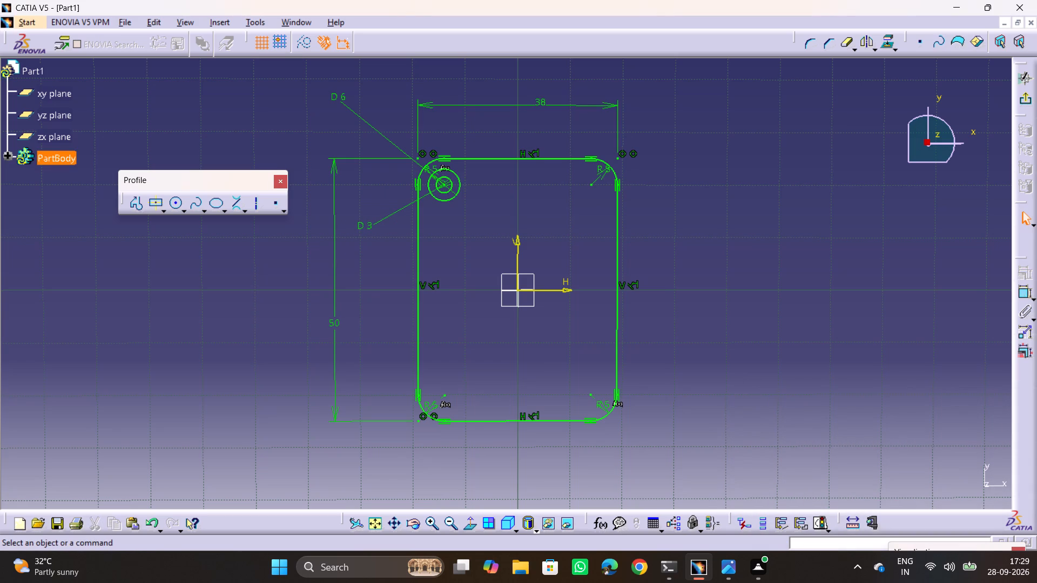
Mirror the two concentric upper-left corner circles about the sketch's vertical axis to the plate's upper-right corner.
left_click_drag(413, 124, 523, 253)
left_click(483, 217)
middle_click_drag(439, 174, 441, 132, "ctrl")
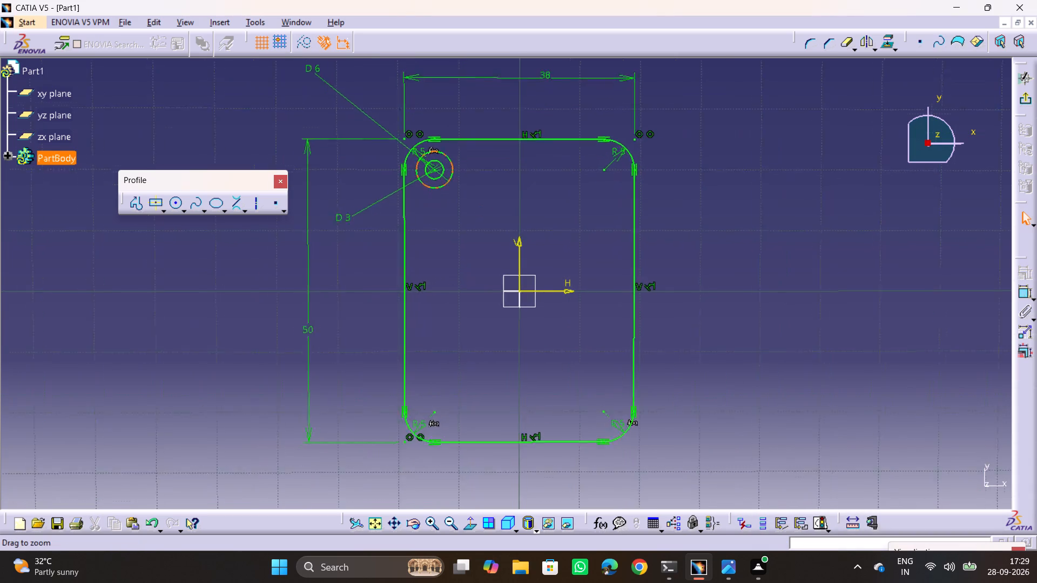
middle_click_drag(441, 132, 463, 82, "ctrl")
left_click(441, 155)
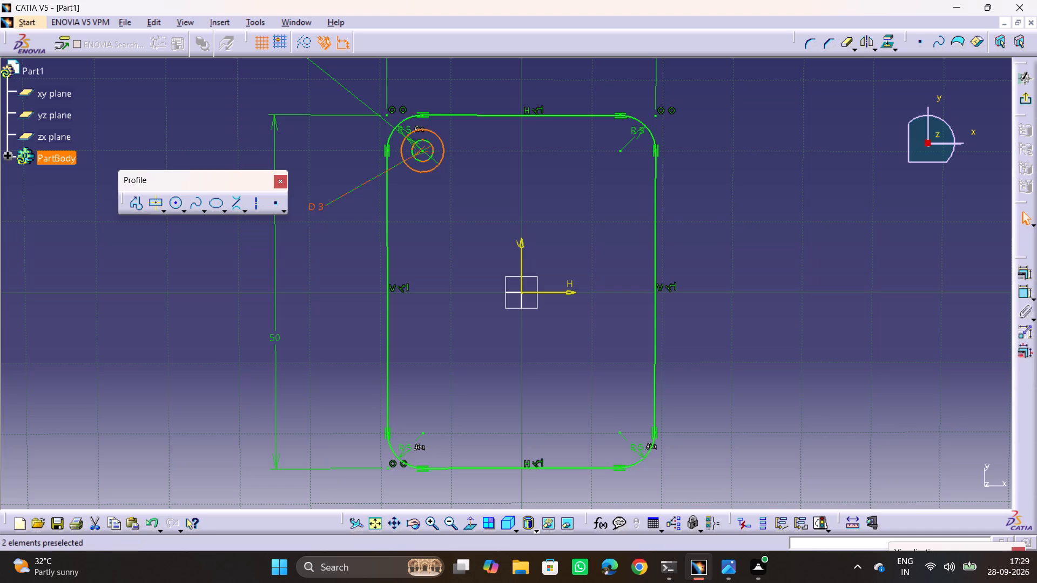
left_click(435, 151, "ctrl")
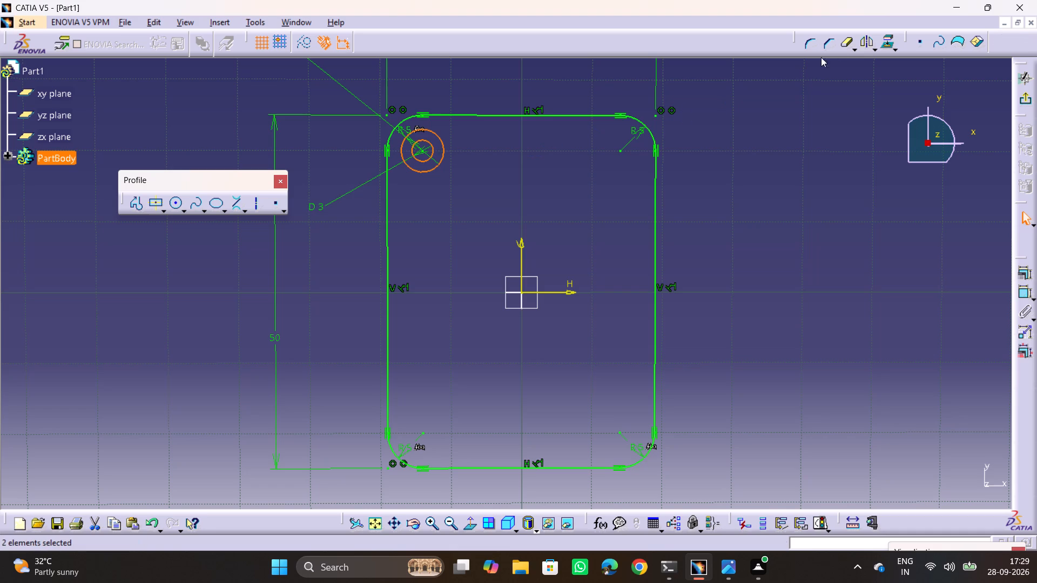
left_click(870, 44)
left_click(523, 256)
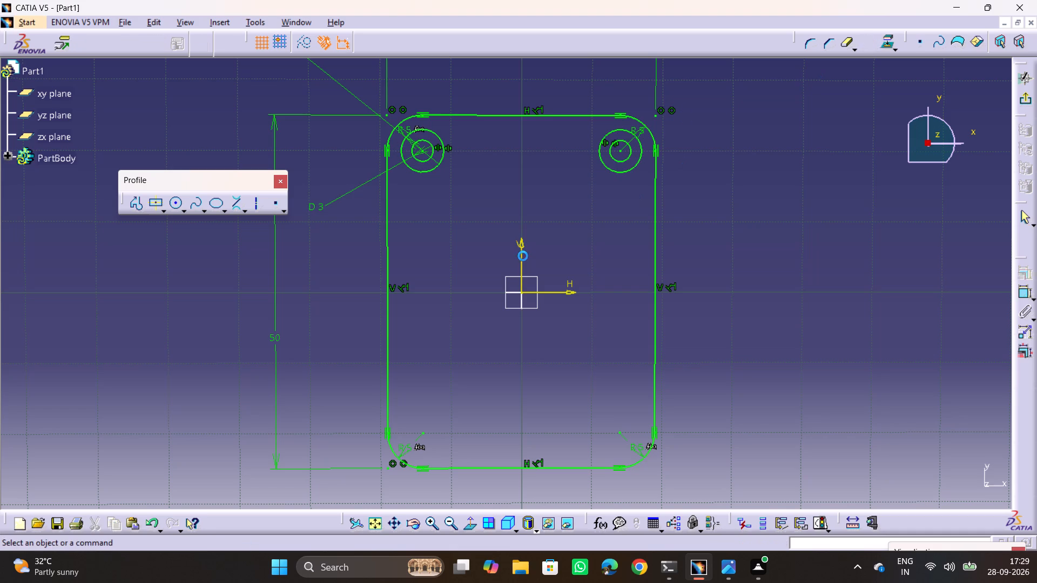
left_click(518, 211)
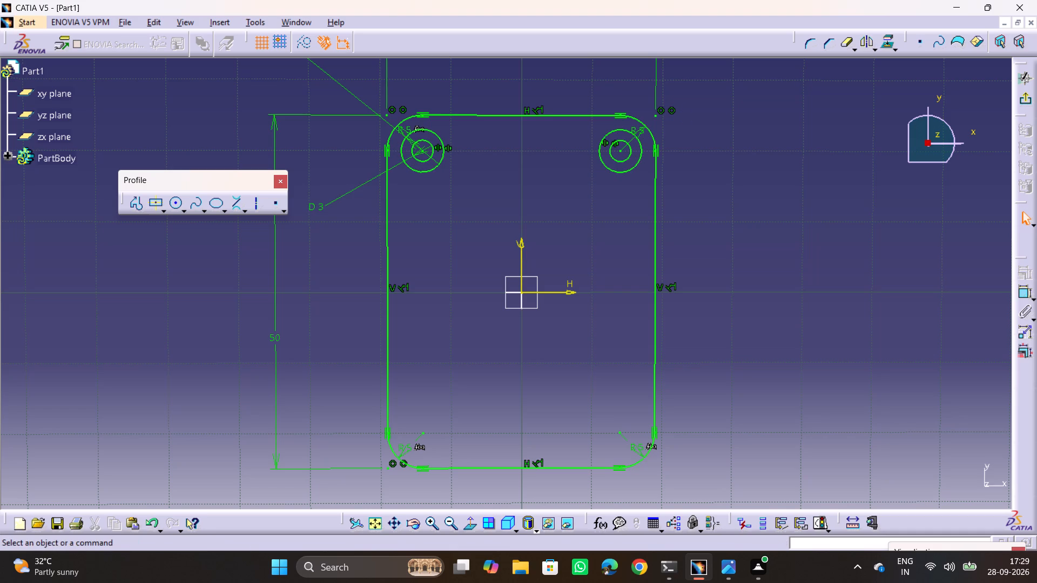
Mirror both upper pairs of concentric circles about the sketch's horizontal axis to the plate's lower corners.
left_click_drag(394, 114, 648, 191)
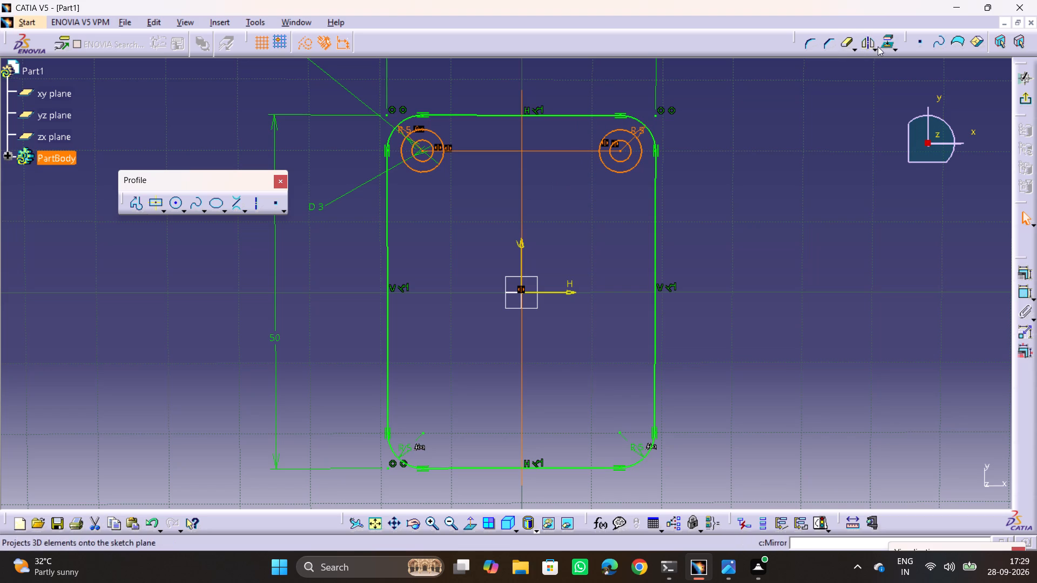
left_click(868, 46)
left_click(574, 291)
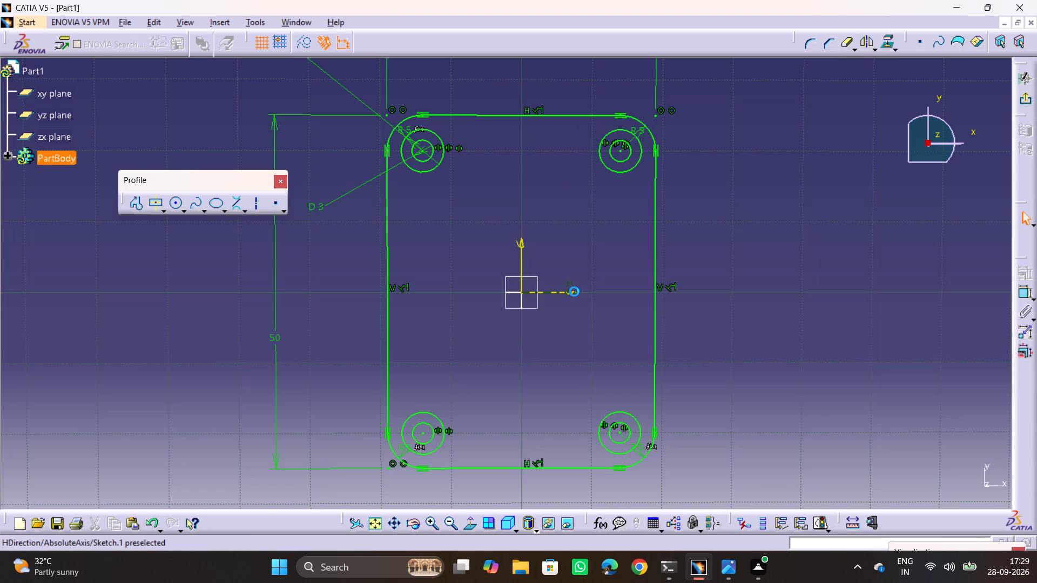
left_click(581, 228)
Examine section A-A and the neighbouring views of reference drawing 6.jpg for the base plate's shape and hole layout, then return to CATIA.
key("alt+Tab")
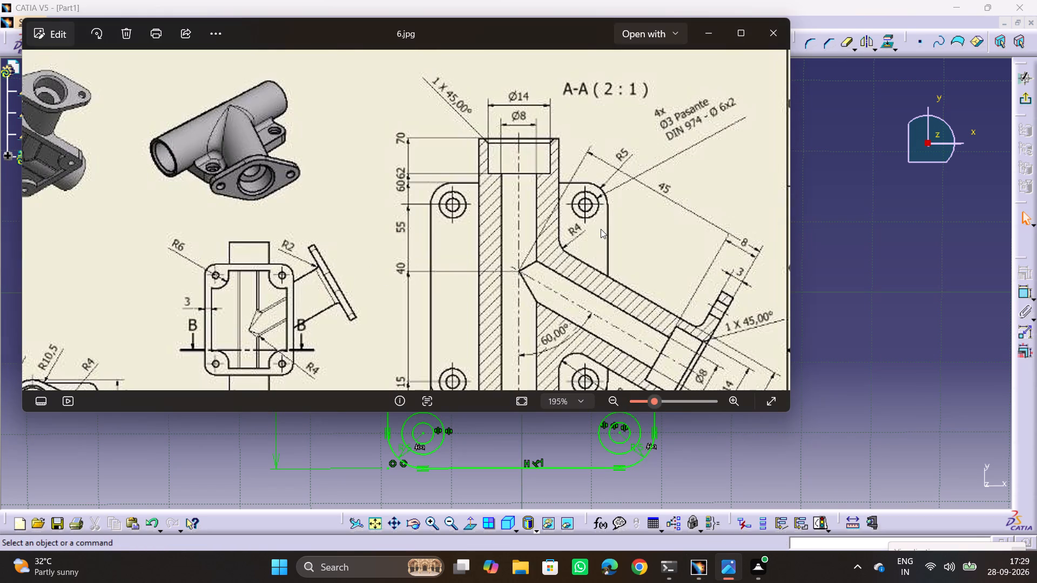
middle_click_drag(421, 247, 589, 233)
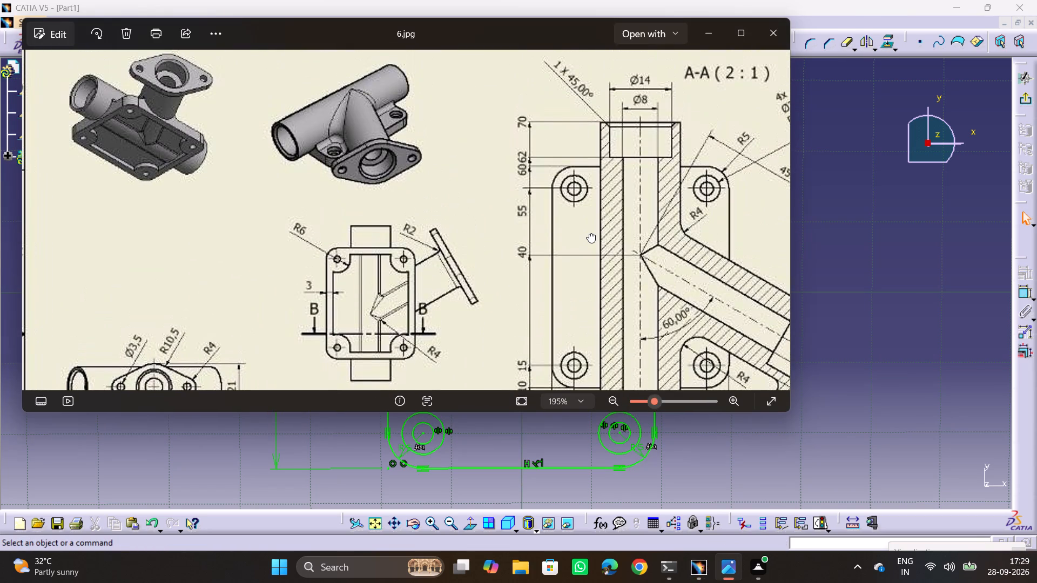
middle_click_drag(589, 233, 592, 215)
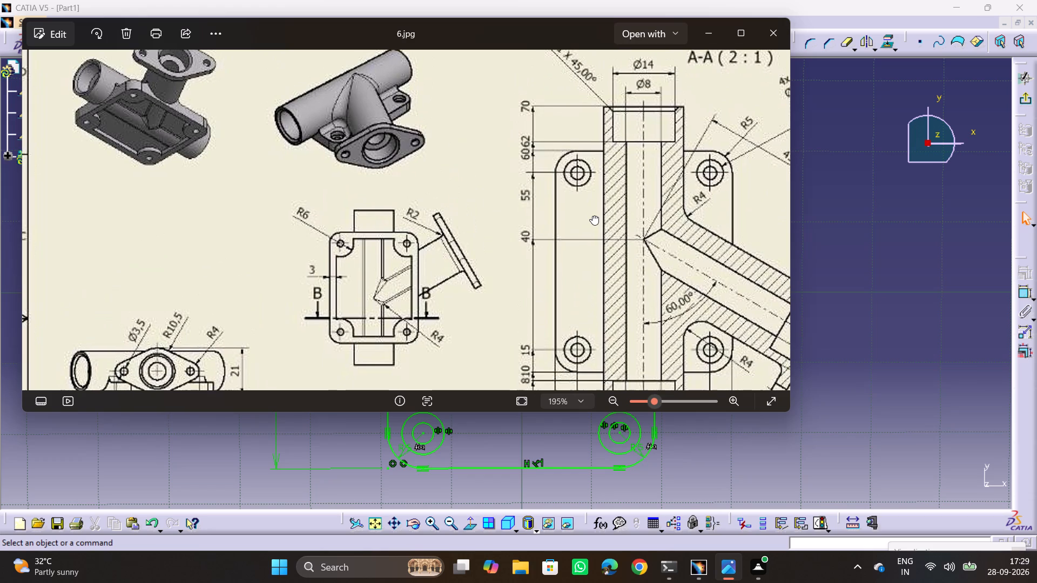
middle_click_drag(592, 215, 576, 228)
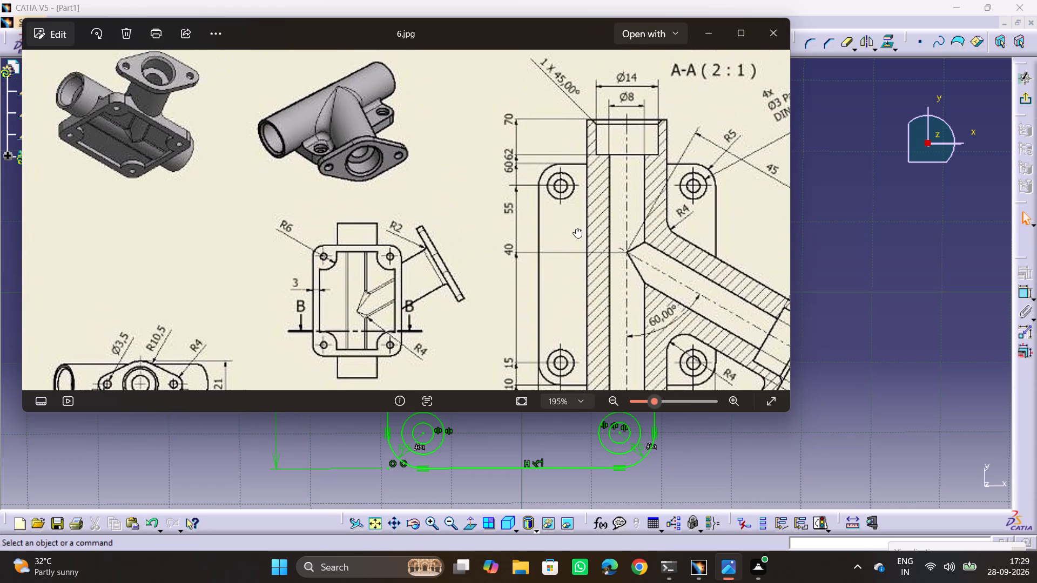
middle_click_drag(576, 228, 571, 154)
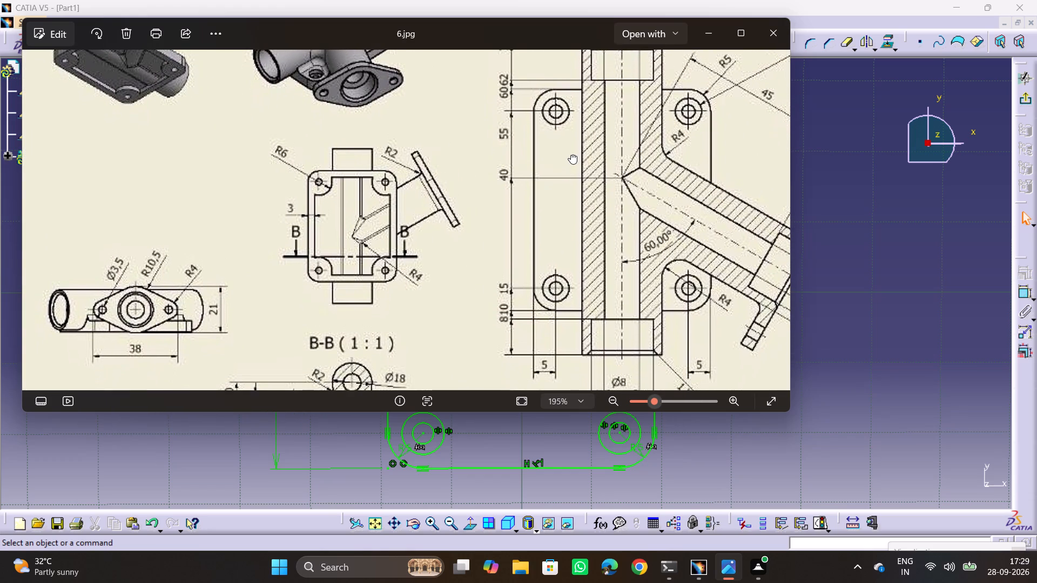
middle_click_drag(571, 154, 463, 205)
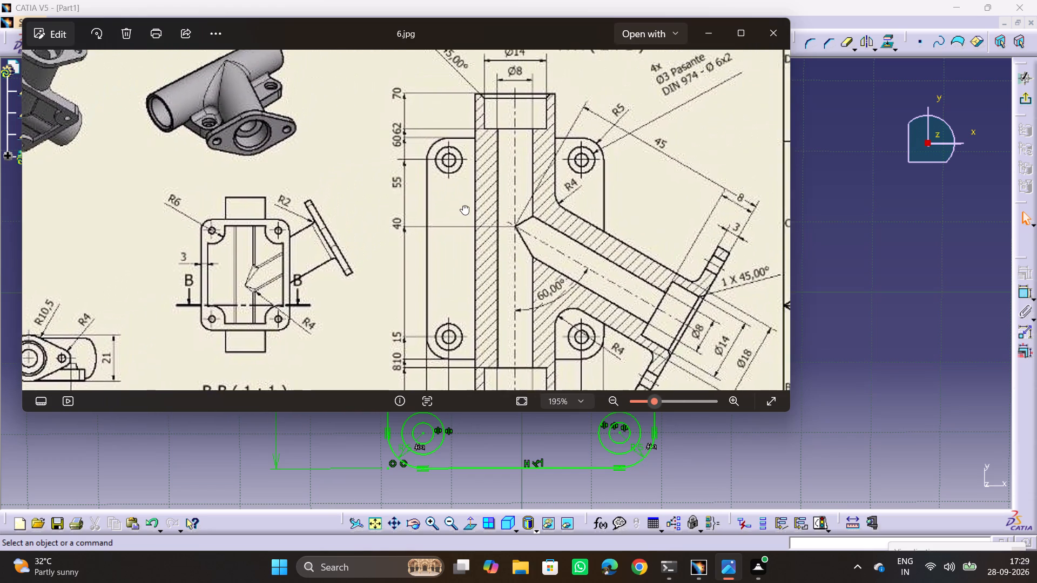
middle_click_drag(463, 205, 435, 232)
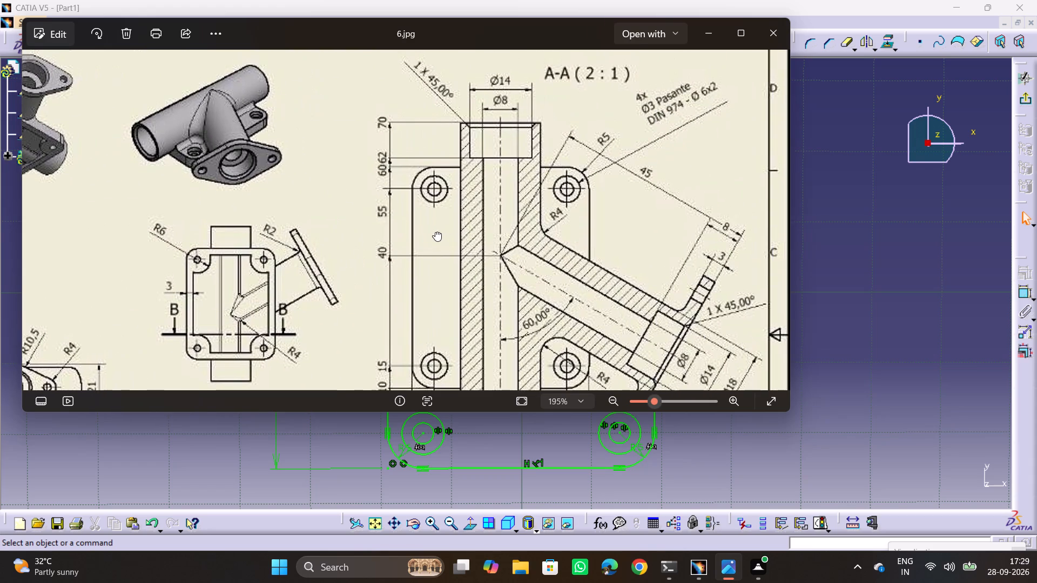
middle_click_drag(435, 232, 512, 207)
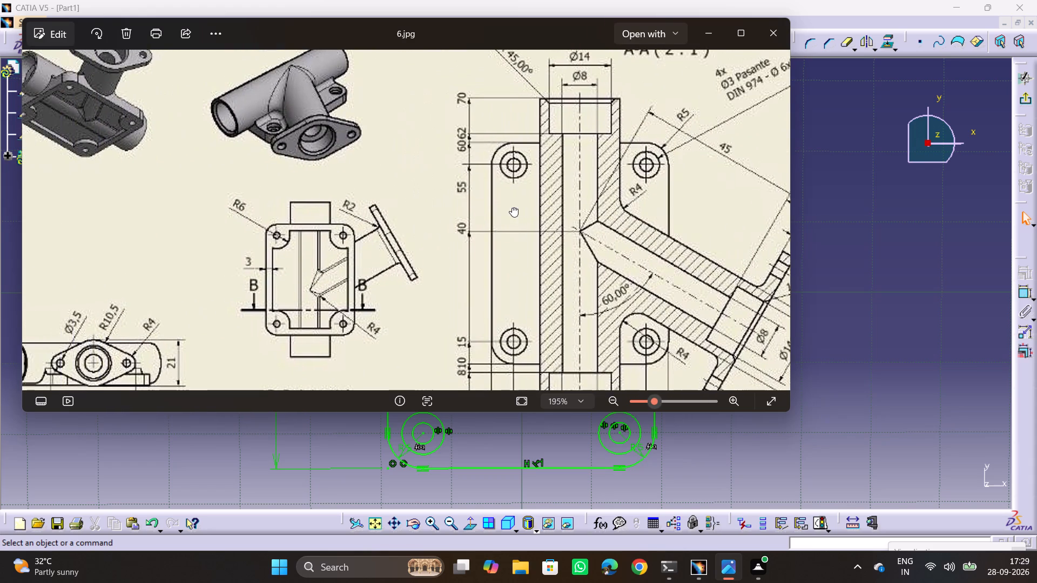
middle_click_drag(512, 207, 447, 230)
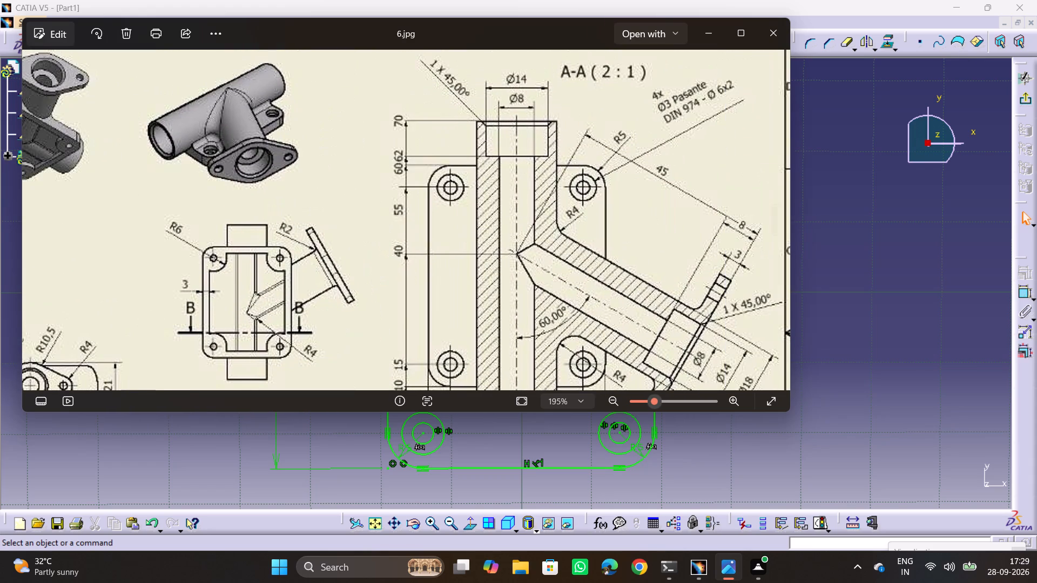
left_click(833, 122)
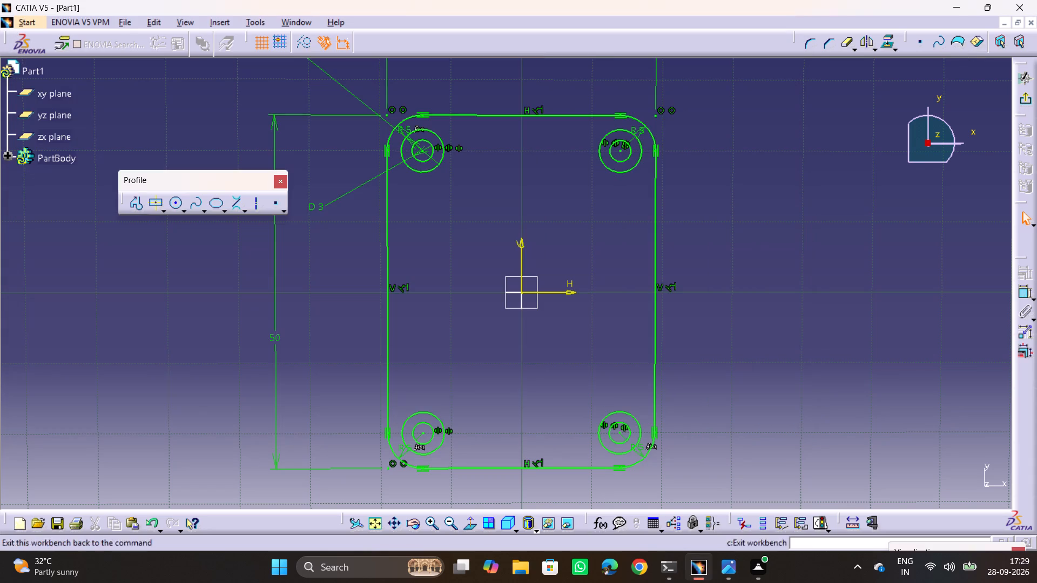
Exit the base plate sketch to the 3D part environment and fit the whole sketch in view.
left_click(1033, 109)
left_click(1027, 107)
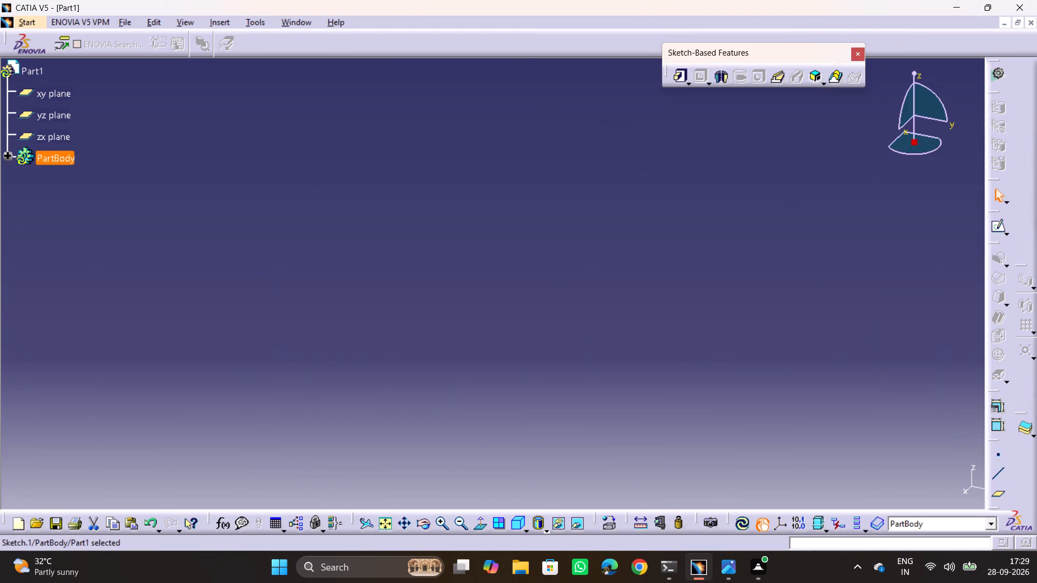
middle_click_drag(582, 216, 649, 410, "ctrl")
scroll(649, 410, "down", 2, "ctrl")
scroll(592, 389, "up", 3)
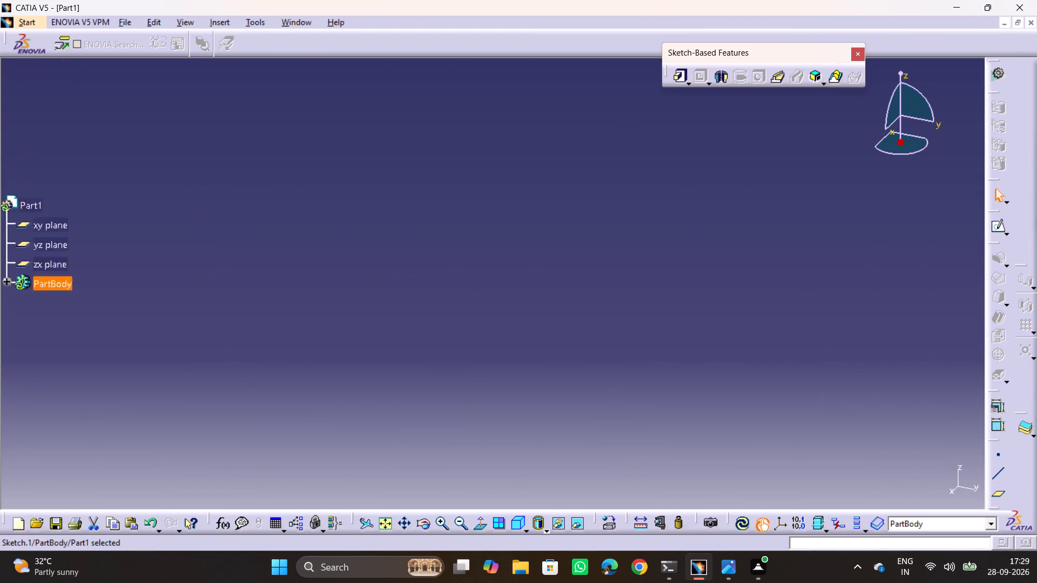
scroll(592, 389, "up", 3)
scroll(592, 389, "down", 5)
middle_click_drag(560, 302, 559, 410, "ctrl")
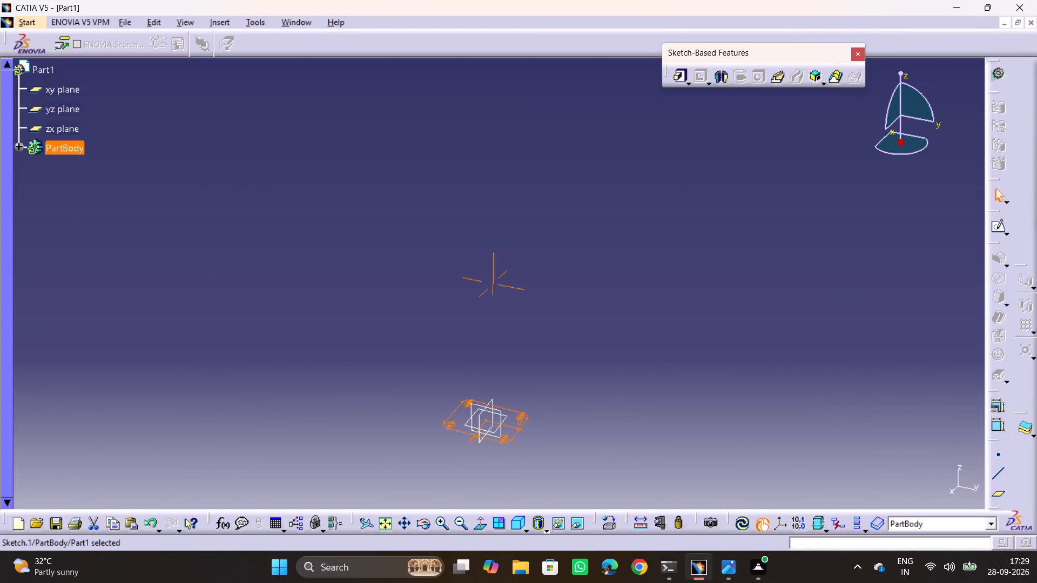
left_click(390, 520)
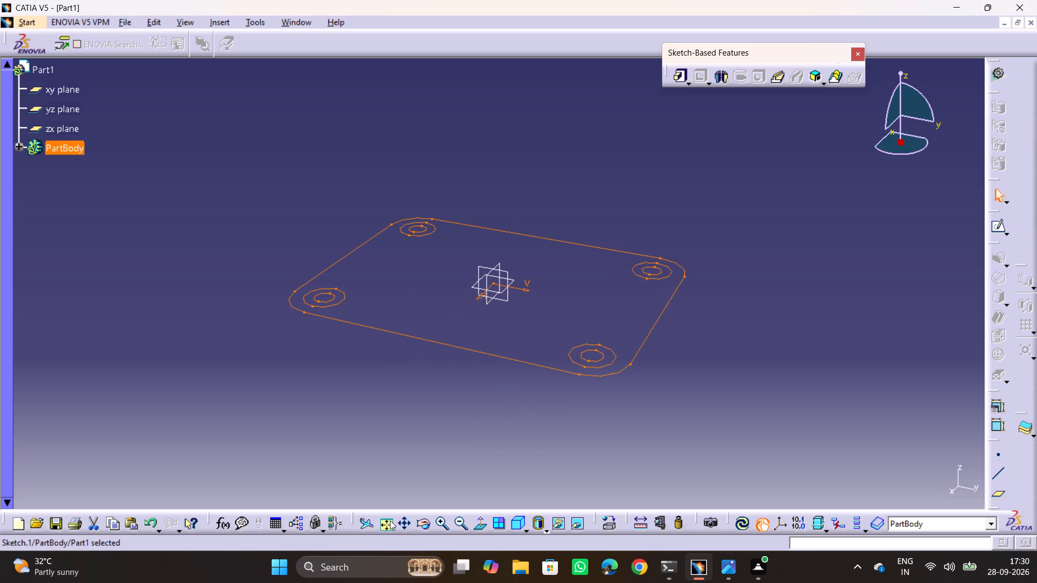
Extrude the base plate sketch into a 5 mm pad.
left_click(546, 444)
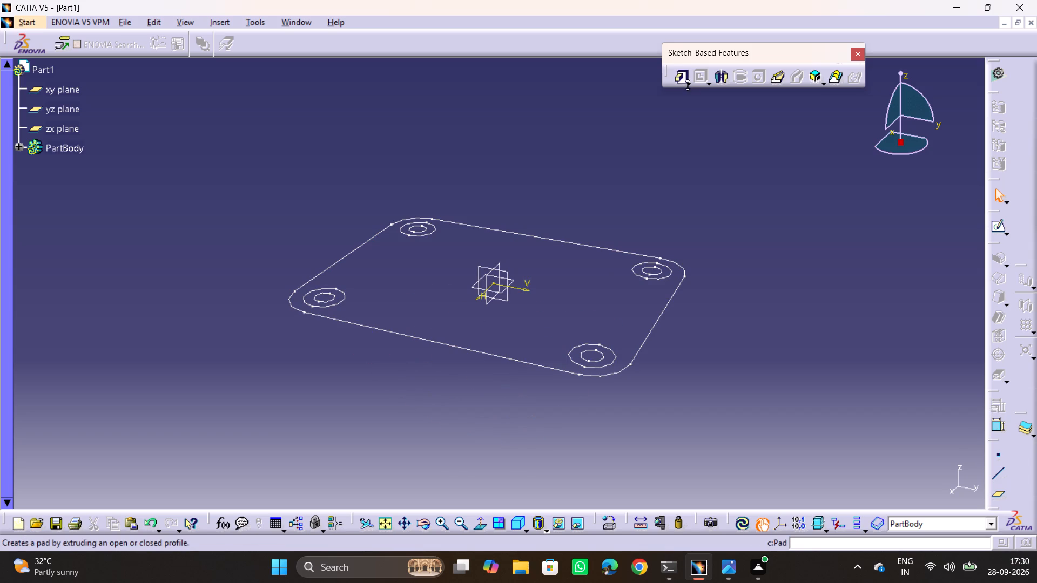
left_click(684, 77)
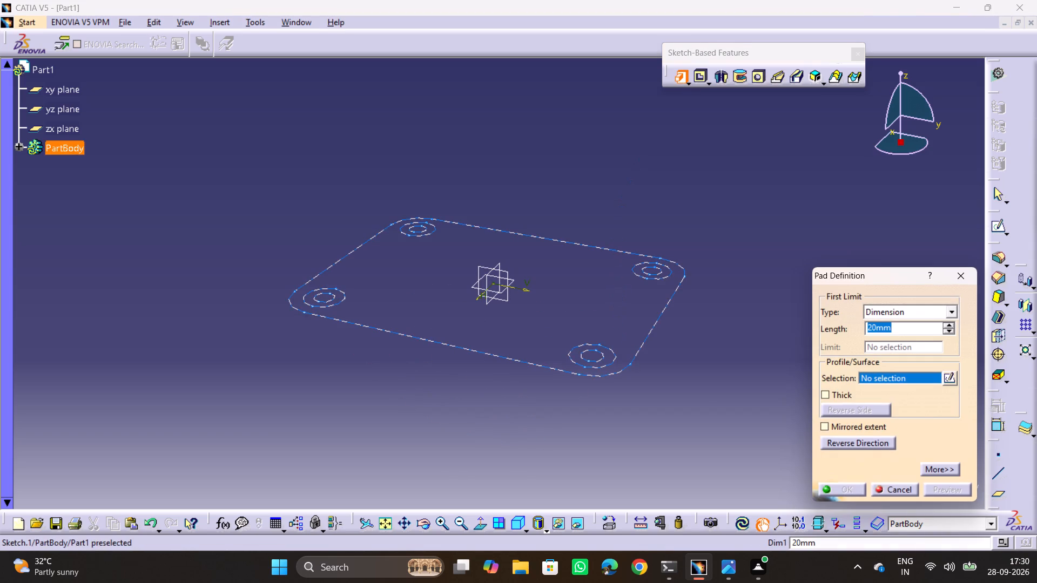
left_click(634, 360)
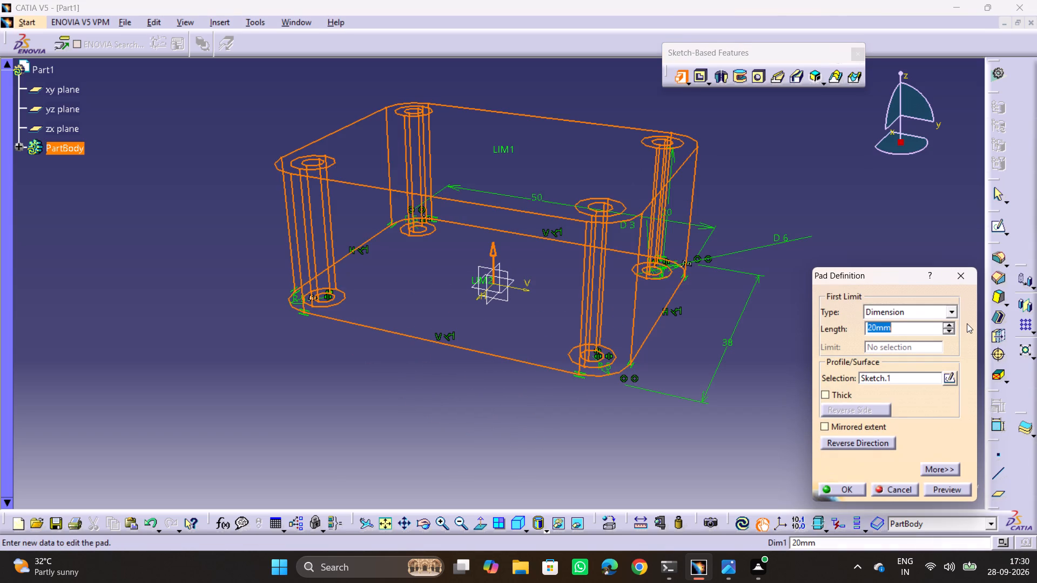
key("5")
key("Return")
left_click(734, 330)
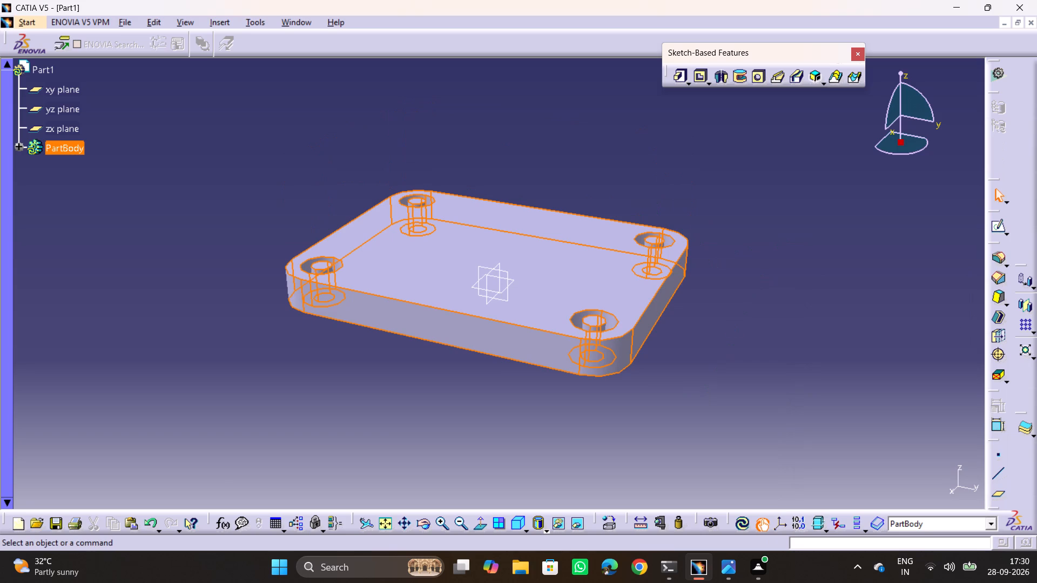
Reopen the plate pad's definition and open its profile sketch for editing.
key("alt+Tab")
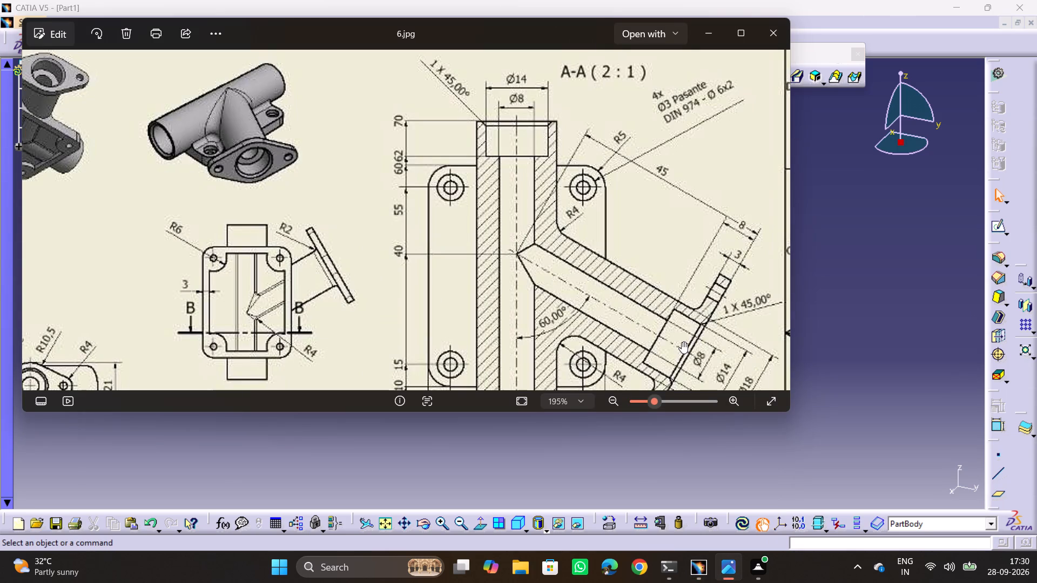
key("alt+Tab")
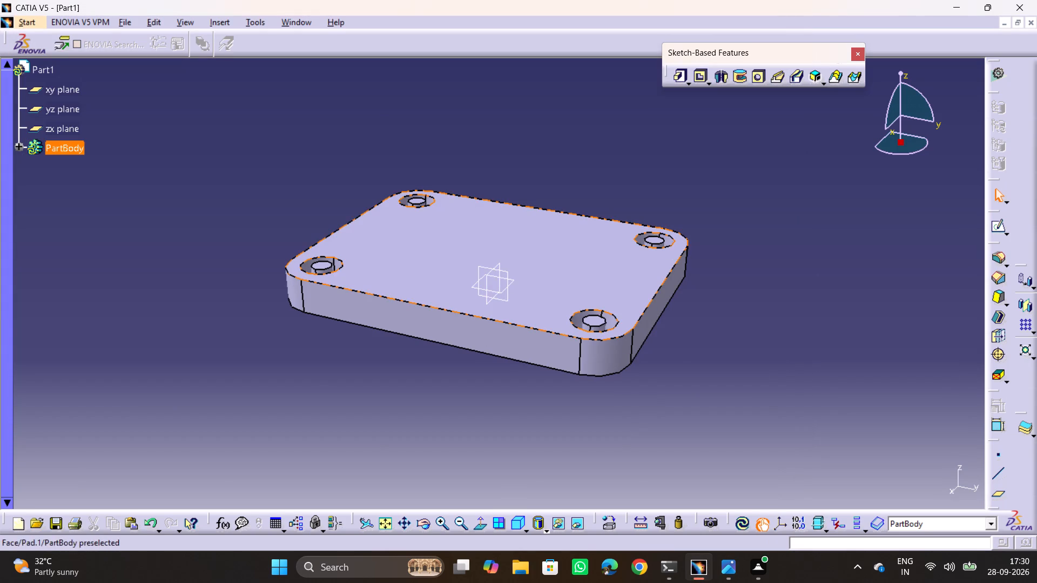
middle_click_drag(404, 263, 549, 491)
left_click_drag(404, 263, 549, 491)
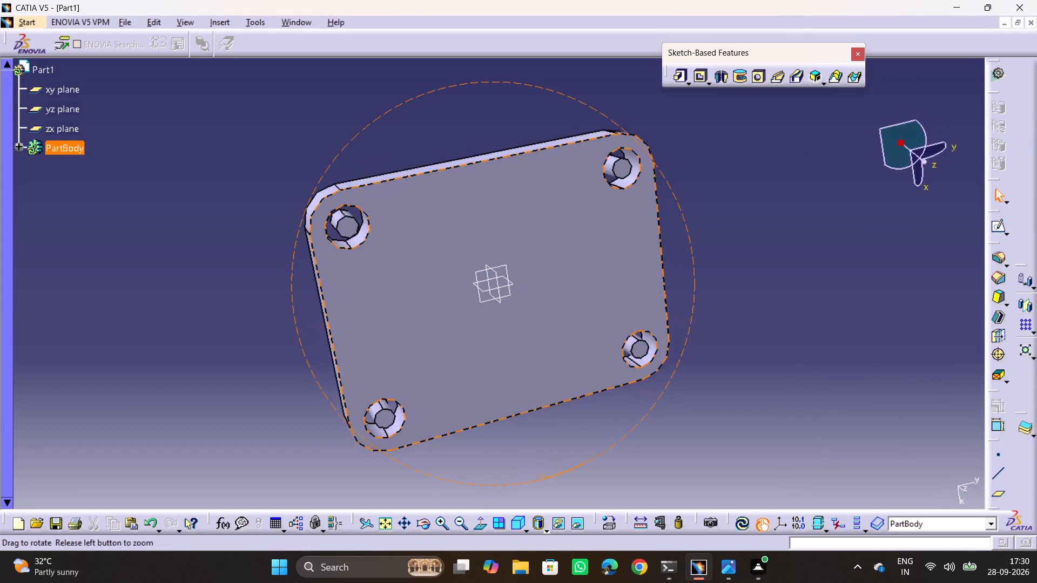
left_click_drag(549, 491, 446, 391)
middle_click_drag(549, 491, 446, 391)
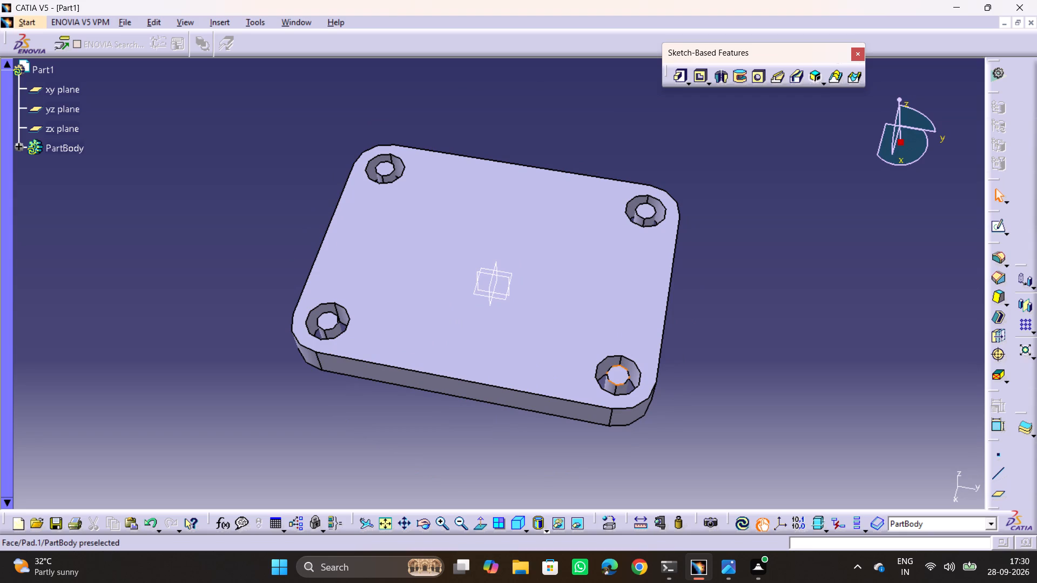
double_click(614, 369)
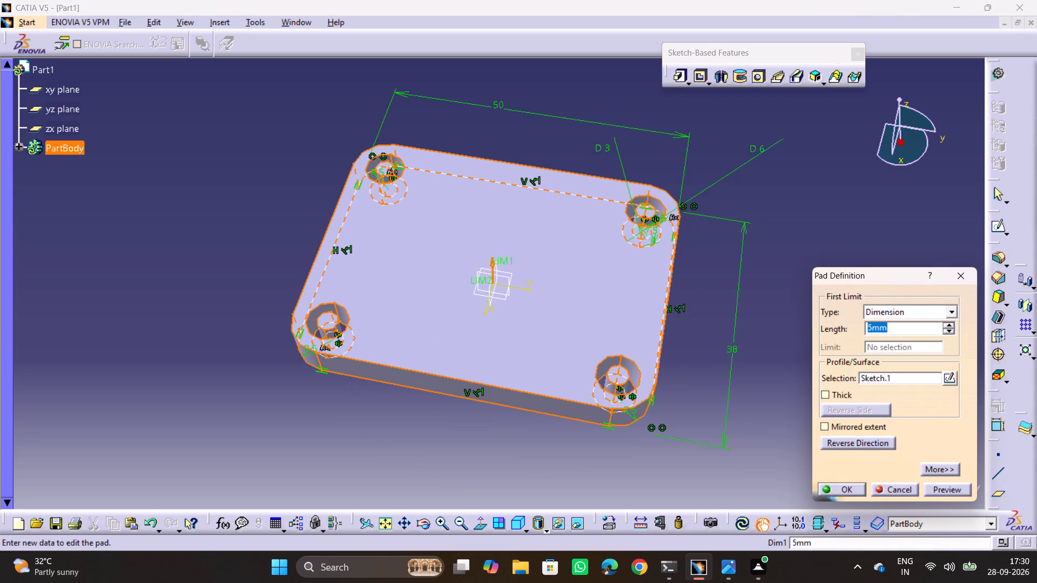
left_click(952, 378)
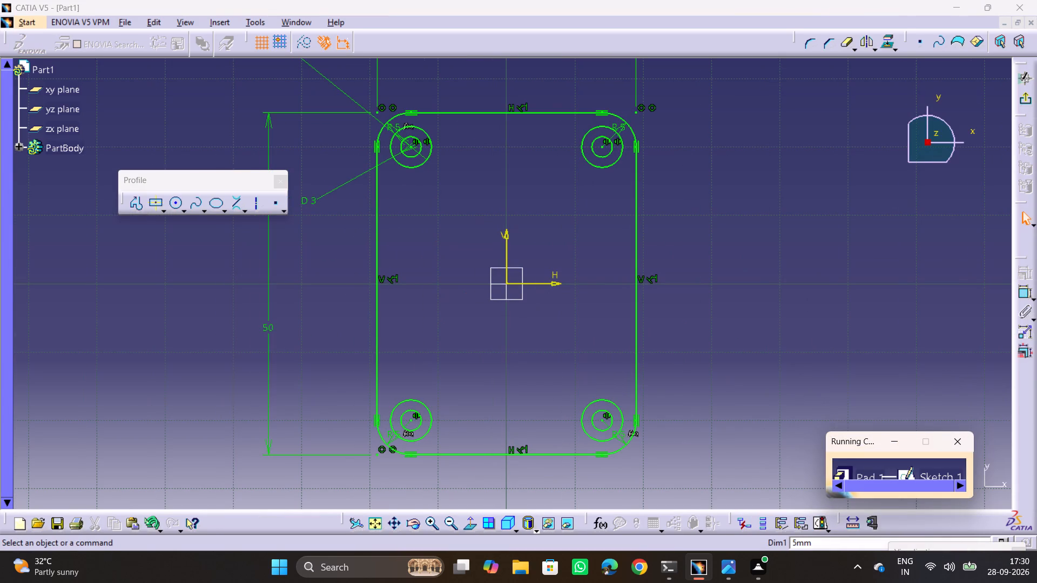
left_click(740, 409)
Examine the isometric views, section B-B and section A-A of reference drawing 6.jpg for the corner holes and plate shape, then return to CATIA.
key("alt+Tab")
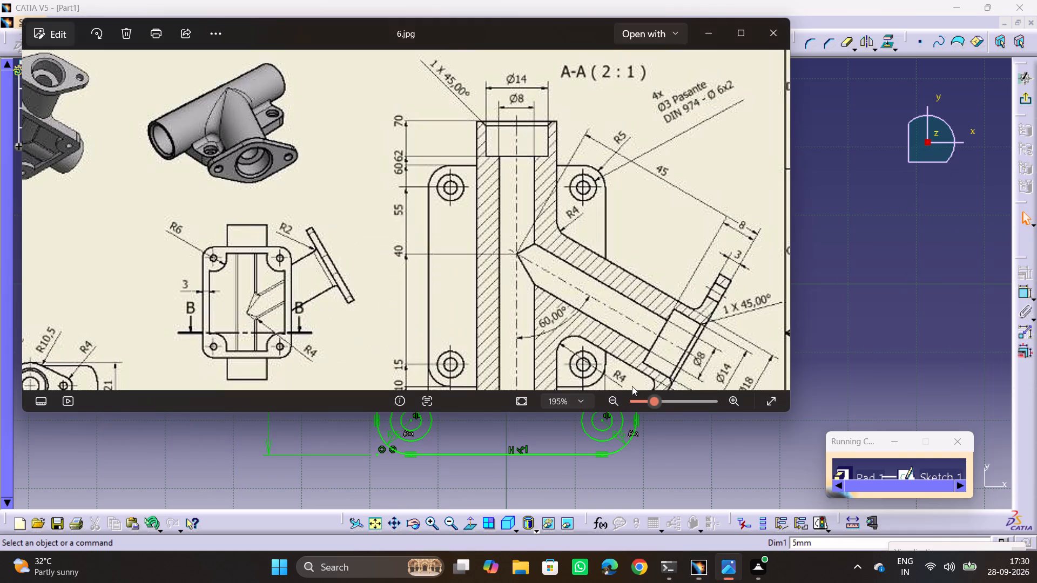
middle_click_drag(291, 225, 289, 225)
middle_click_drag(289, 225, 363, 227)
scroll(159, 143, "up", 2)
scroll(322, 157, "up", 6)
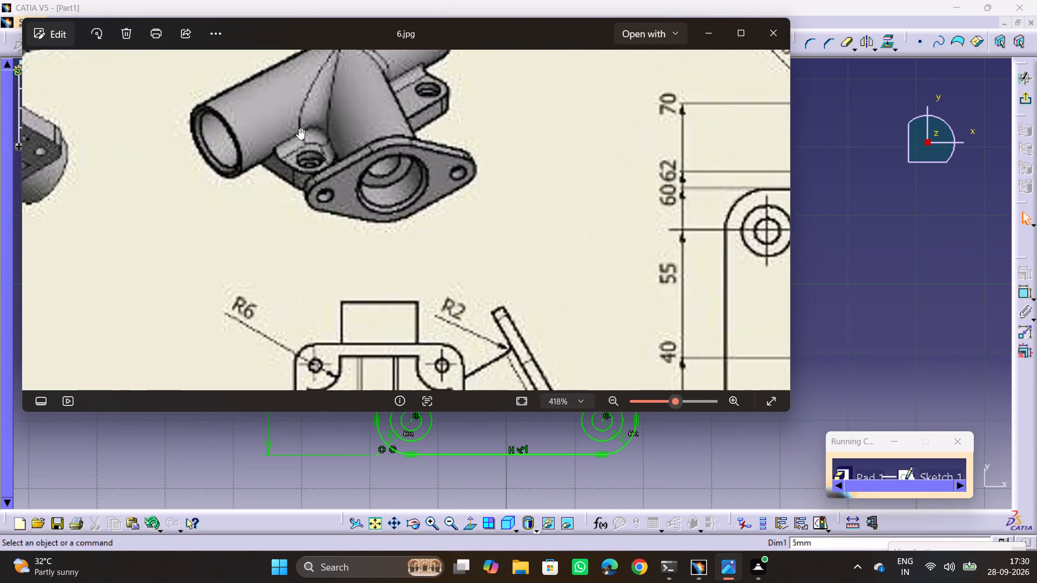
scroll(311, 158, "up", 3)
scroll(386, 154, "up", 4)
scroll(386, 154, "down", 6)
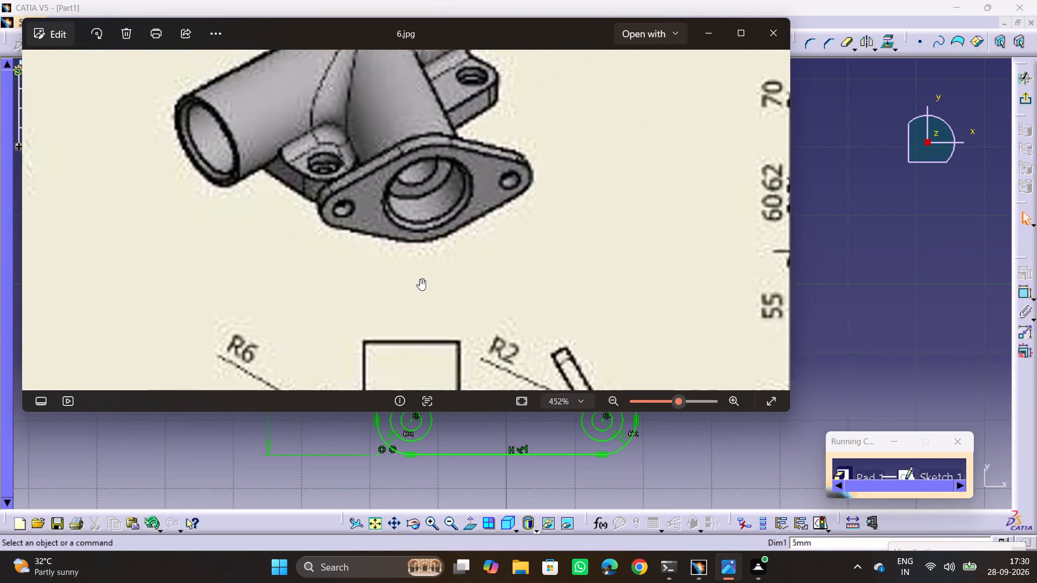
scroll(420, 279, "down", 8)
middle_click_drag(384, 319, 675, 91)
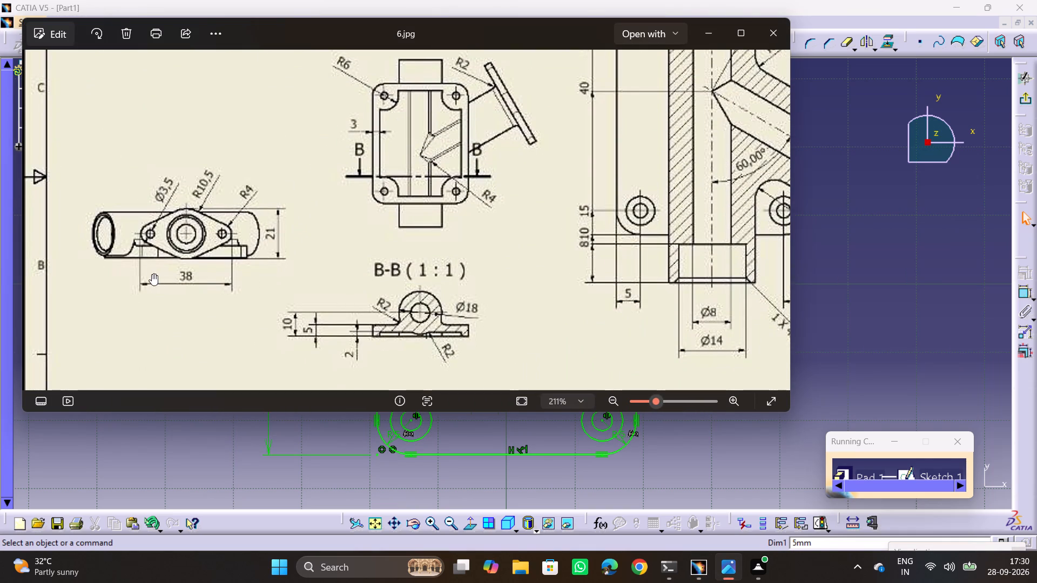
middle_click_drag(495, 140, 530, 421)
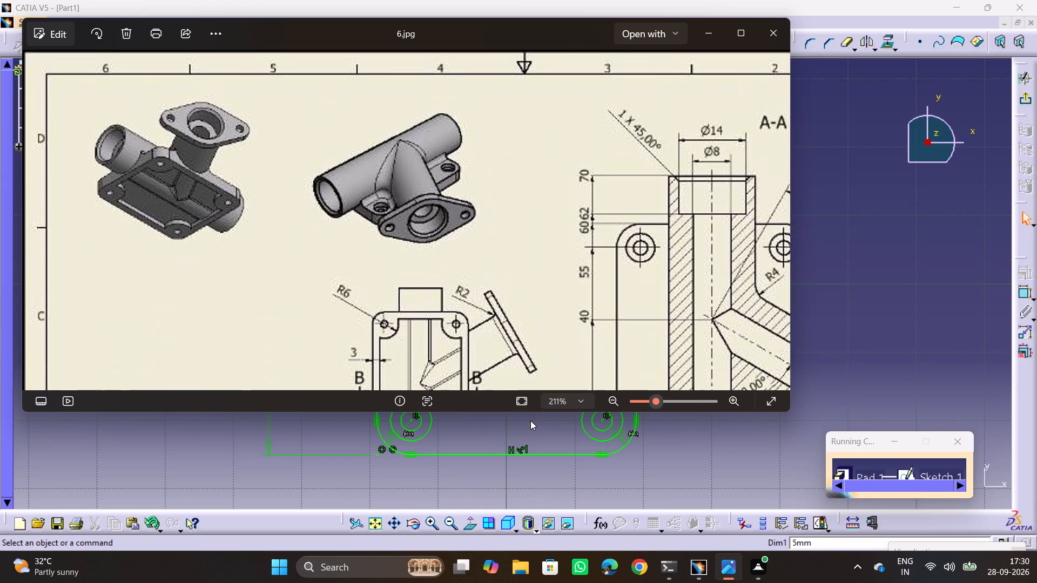
middle_click_drag(530, 421, 507, 401)
scroll(446, 344, "up", 2)
scroll(325, 131, "up", 2)
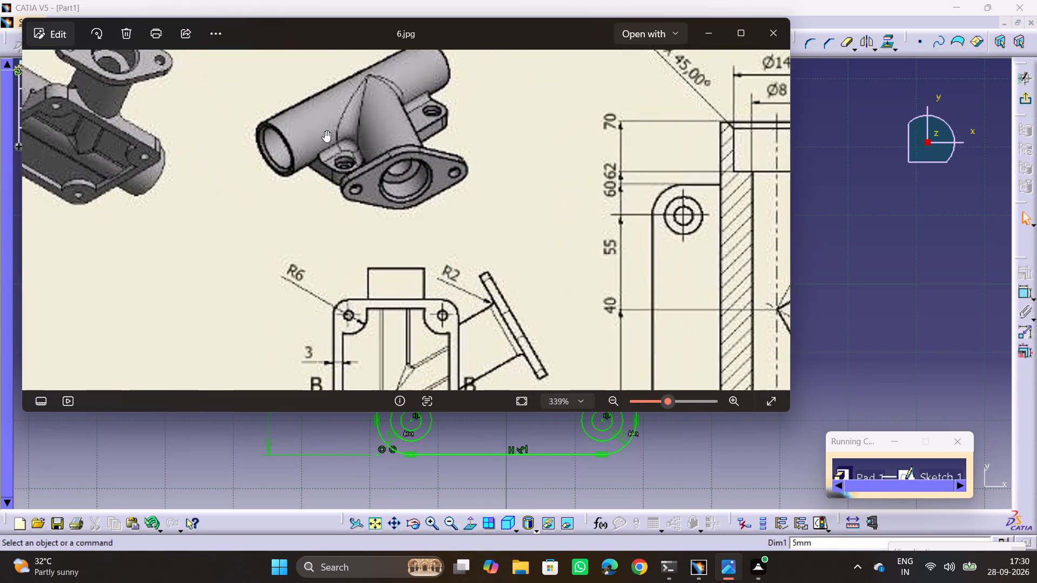
scroll(325, 131, "up", 10)
middle_click_drag(398, 189, 418, 307)
scroll(418, 307, "down", 20)
middle_click_drag(422, 306, 559, 246)
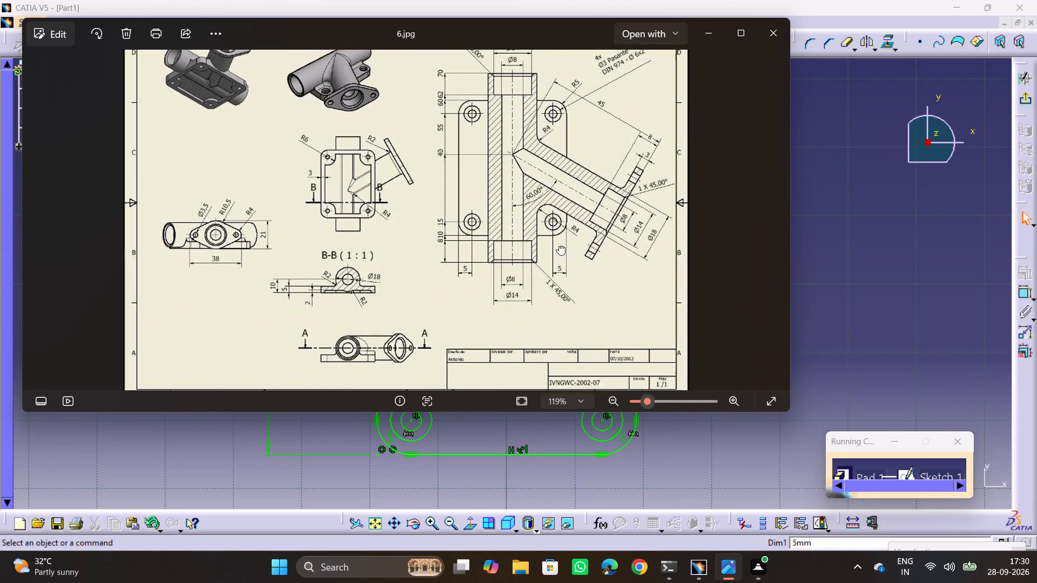
middle_click_drag(559, 246, 575, 227)
key("alt+Tab")
Delete the inner circles at the plate sketch's two lower corners.
middle_click_drag(571, 372, 612, 262)
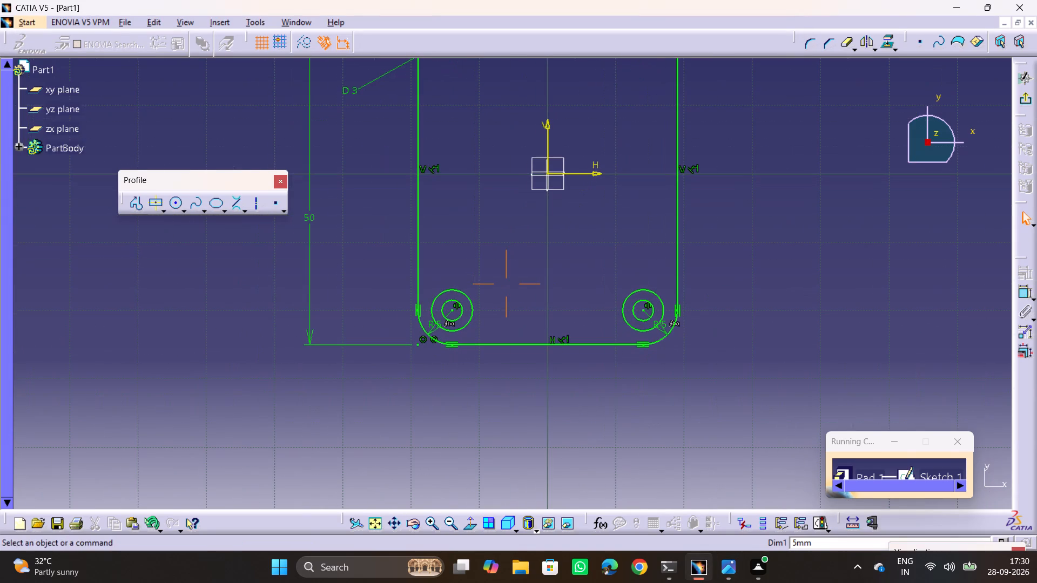
scroll(642, 291, "up", 3)
left_click(445, 305)
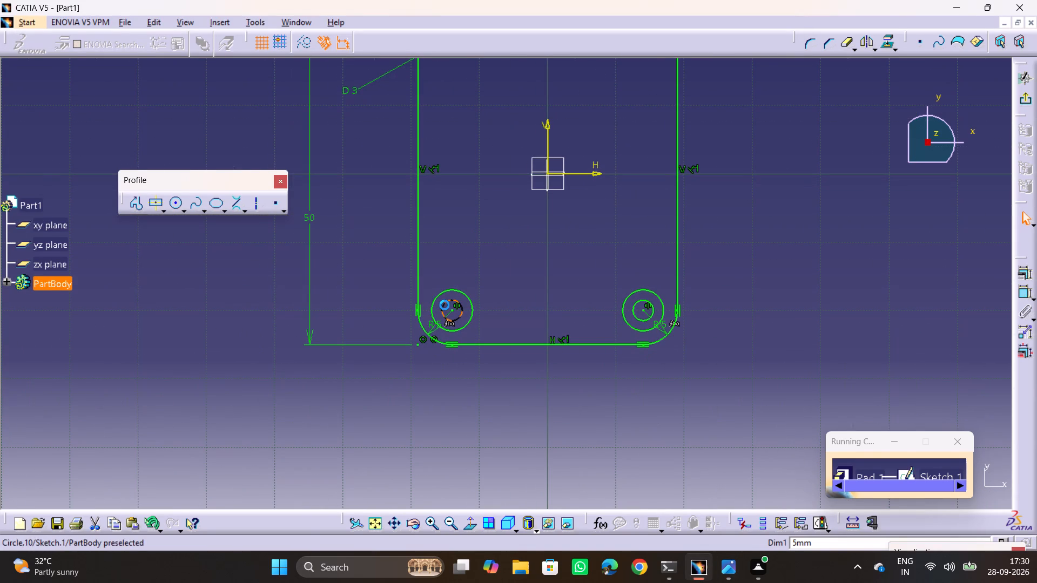
key("Delete")
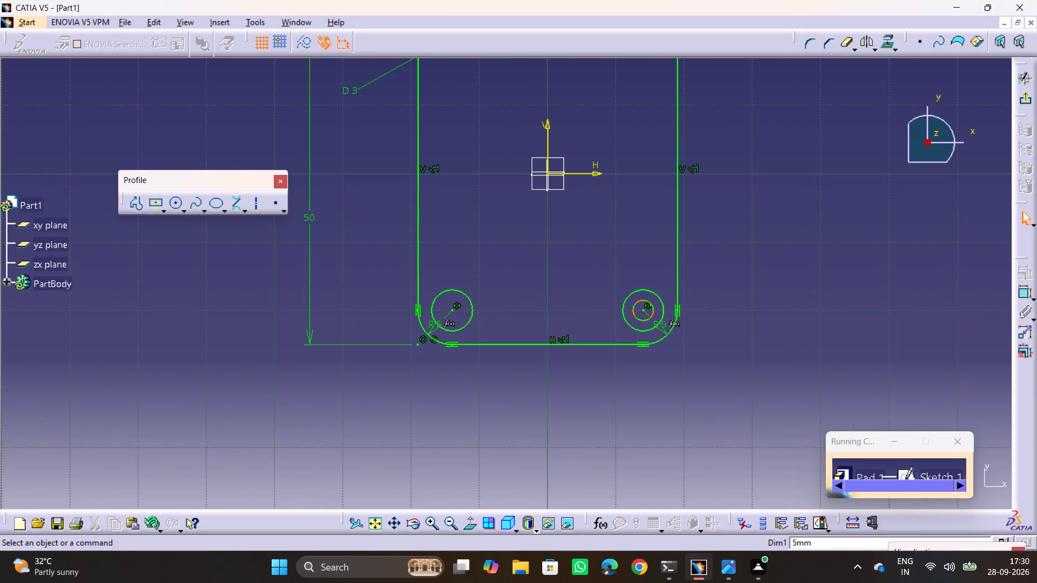
left_click(640, 302)
key("Delete")
Delete both concentric circles at each of the plate sketch's two upper corners.
middle_click_drag(631, 243, 633, 248)
middle_click_drag(633, 248, 663, 366)
left_click(685, 164)
key("Delete")
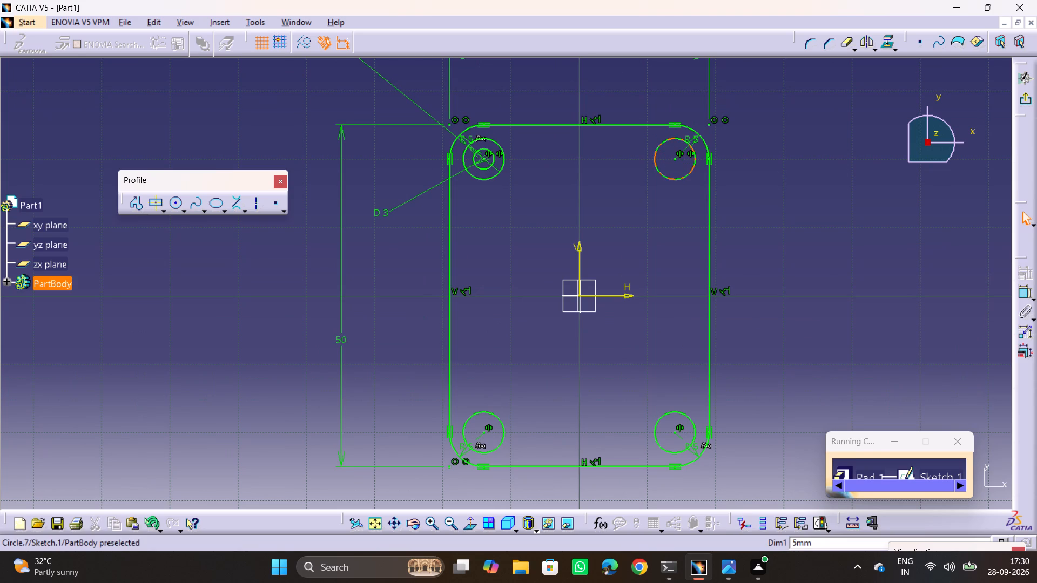
left_click(684, 177)
key("Delete")
left_click(487, 175)
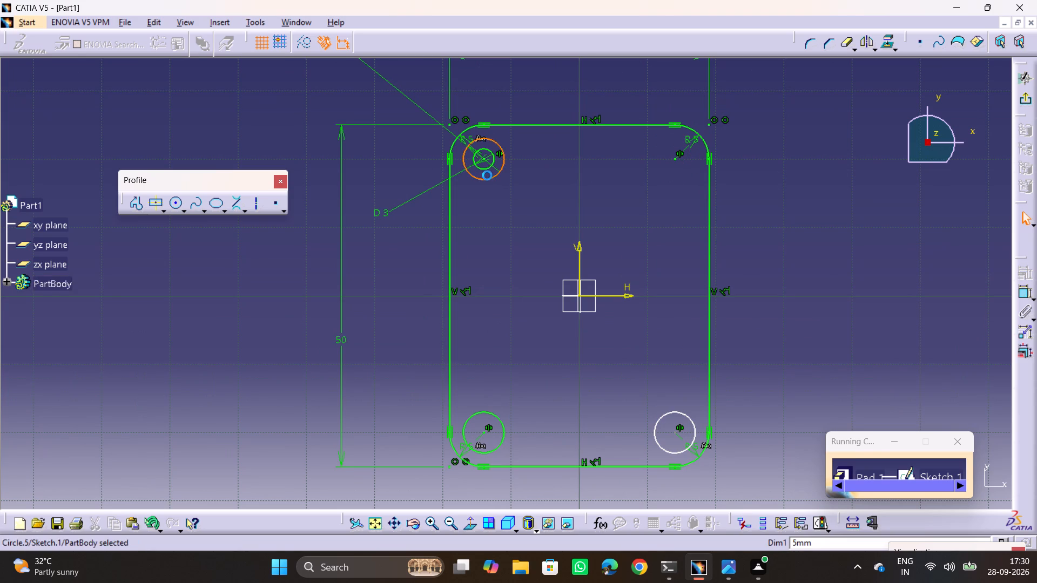
key("Delete")
left_click(488, 167)
key("Delete")
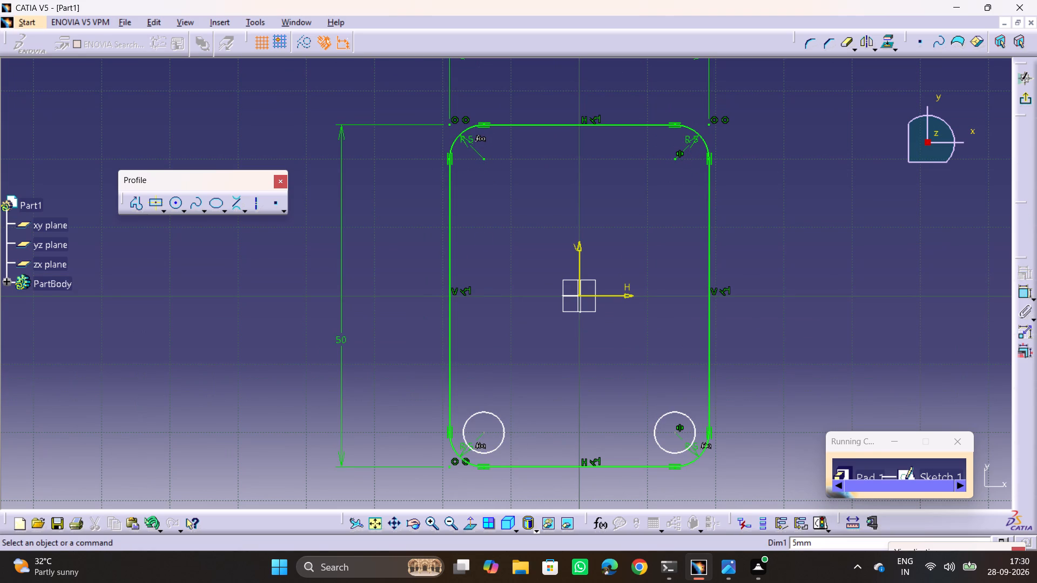
Delete the outer circles at the plate sketch's two lower corners.
left_click(505, 439)
key("Delete")
left_click(657, 424)
key("Delete")
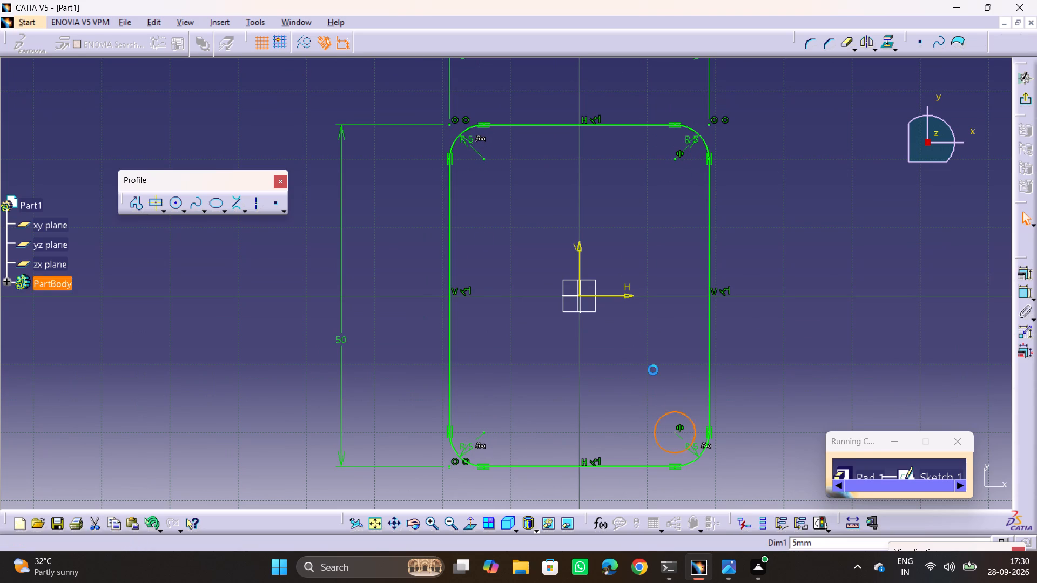
Exit the profile sketch and apply the edited outline to the 5 mm plate pad.
left_click(1028, 98)
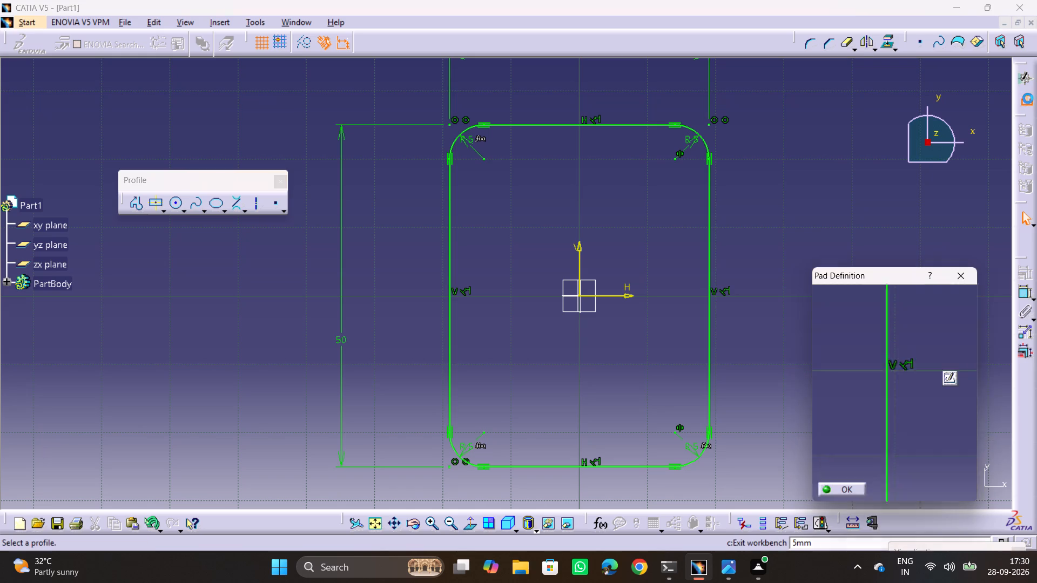
left_click(845, 493)
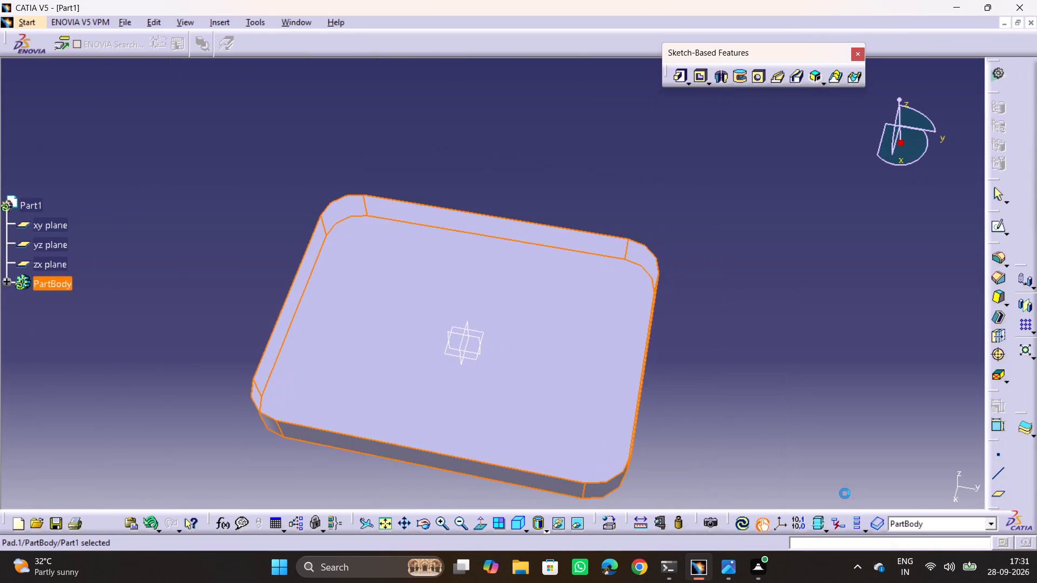
left_click(699, 346)
Start a hole on the plate's top face and constrain its positioning point concentric with the upper-left rounded corner.
left_click(568, 288)
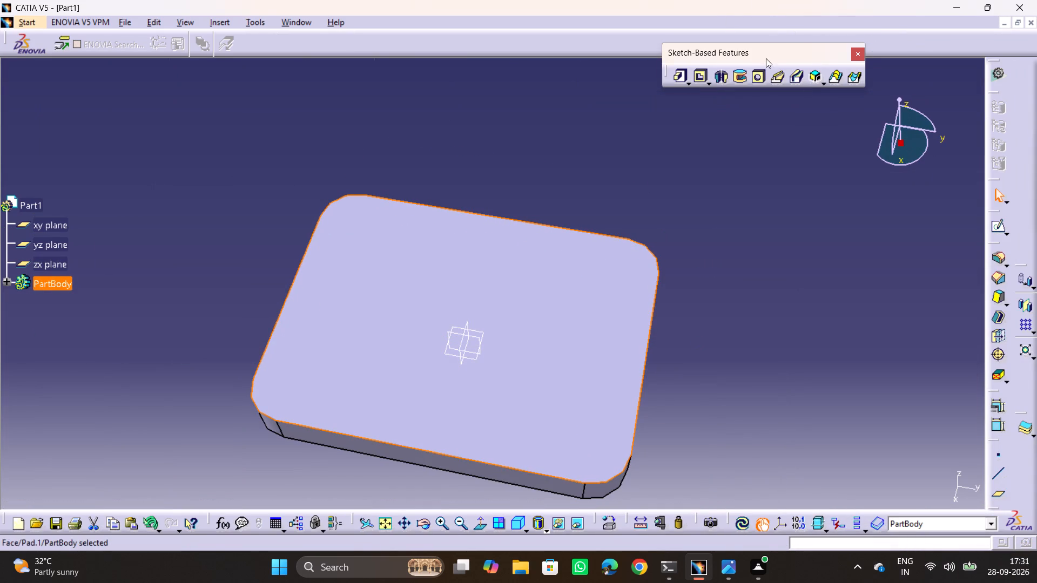
left_click(763, 74)
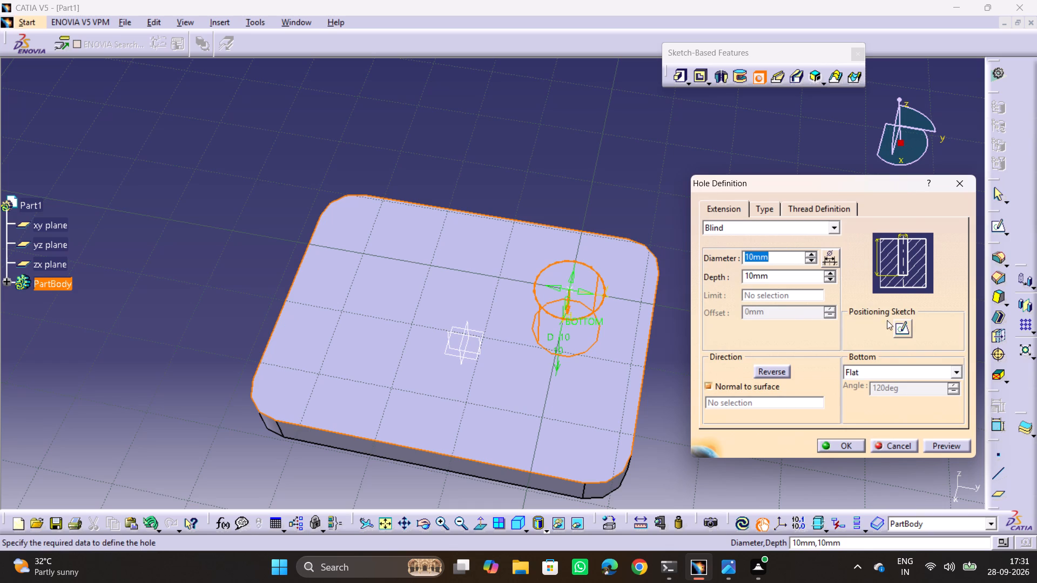
left_click(892, 323)
left_click(904, 327)
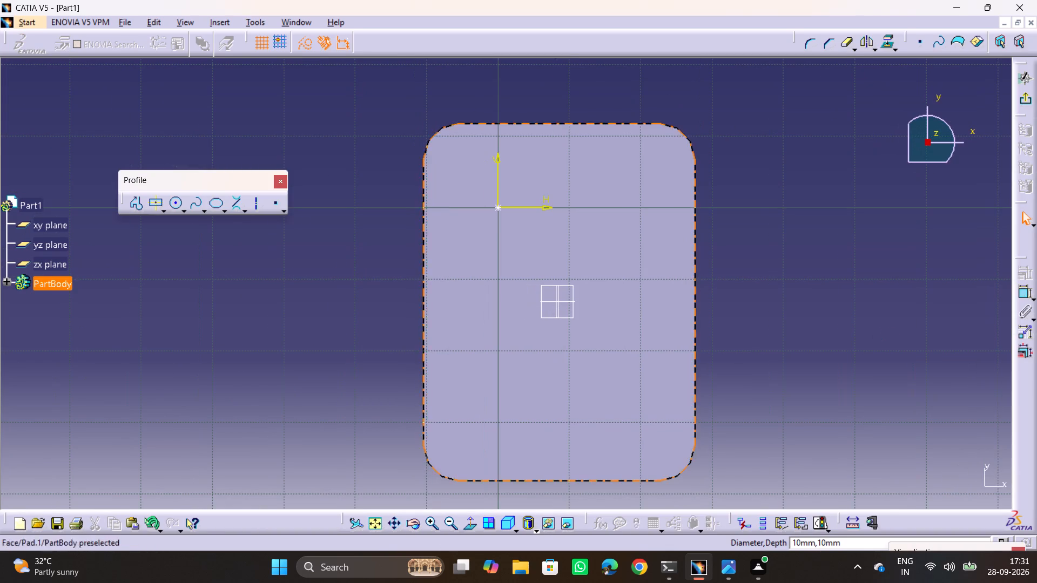
left_click(501, 204)
left_click(496, 211)
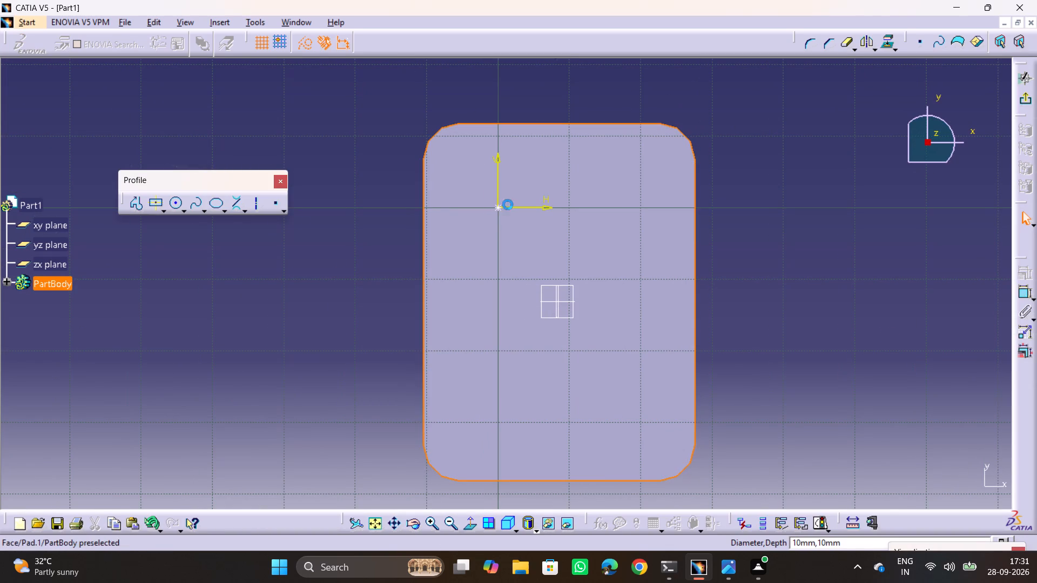
left_click(498, 208)
left_click(437, 132, "ctrl")
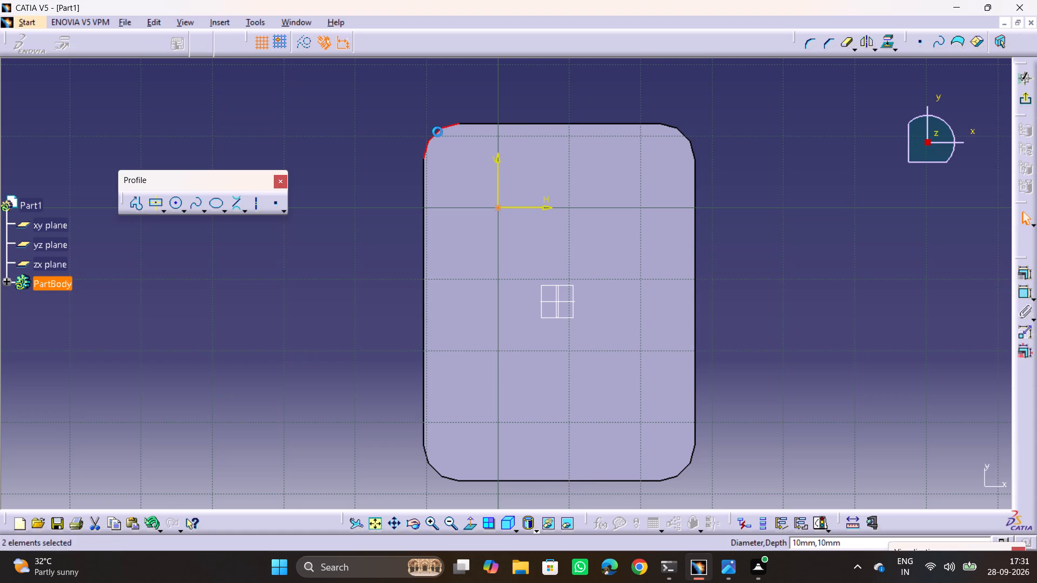
left_click(1030, 275)
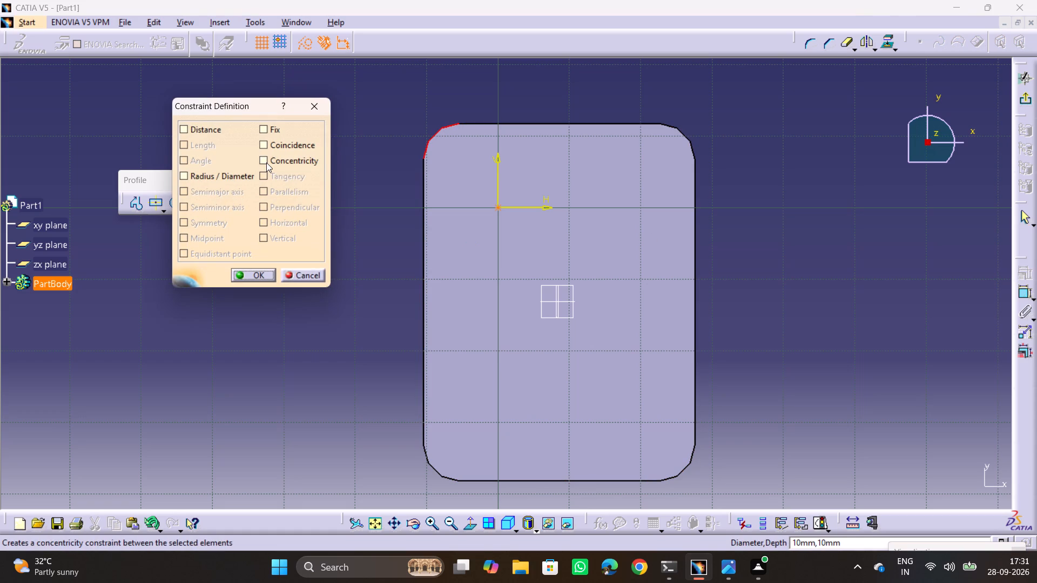
left_click(266, 162)
left_click(254, 276)
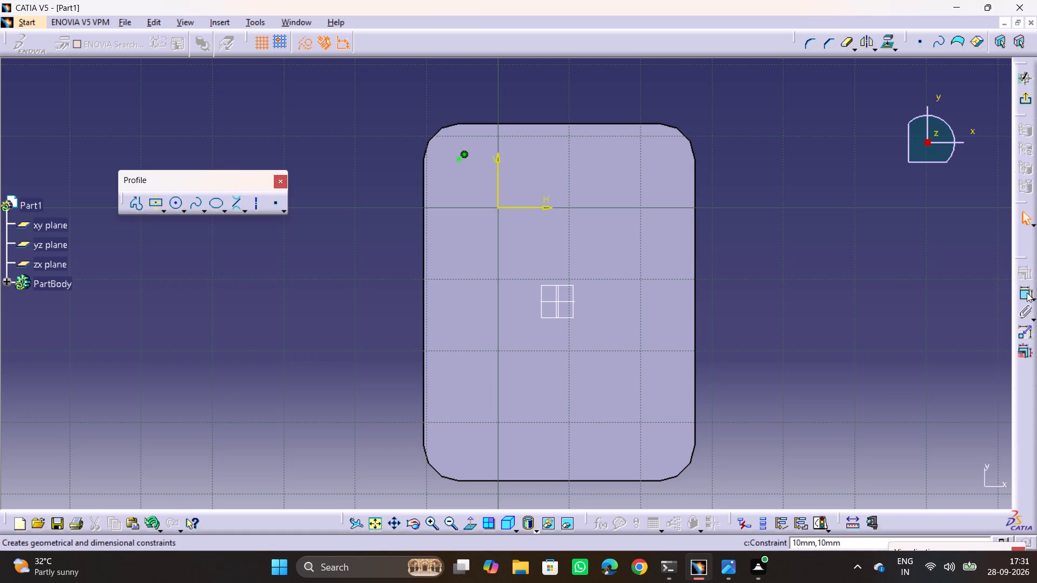
Finish the hole's positioning sketch and change the hole type to Counterbored.
left_click(1026, 105)
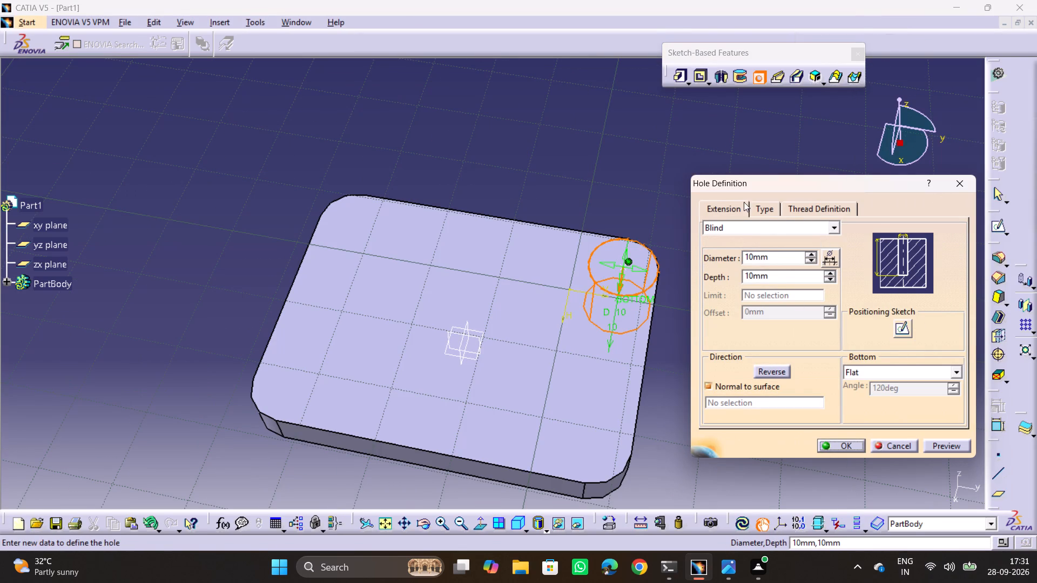
left_click(773, 214)
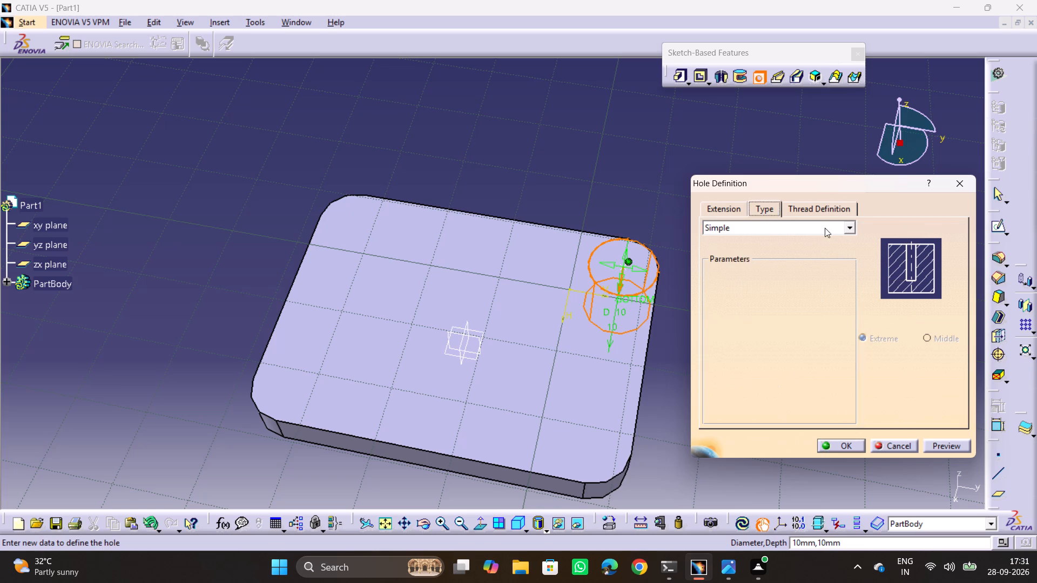
left_click(825, 228)
left_click(750, 258)
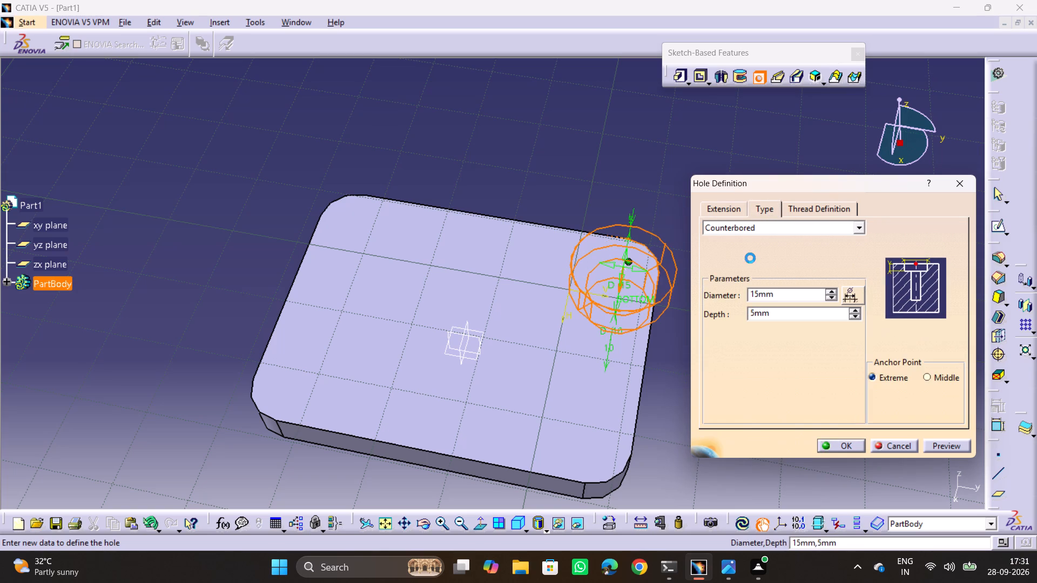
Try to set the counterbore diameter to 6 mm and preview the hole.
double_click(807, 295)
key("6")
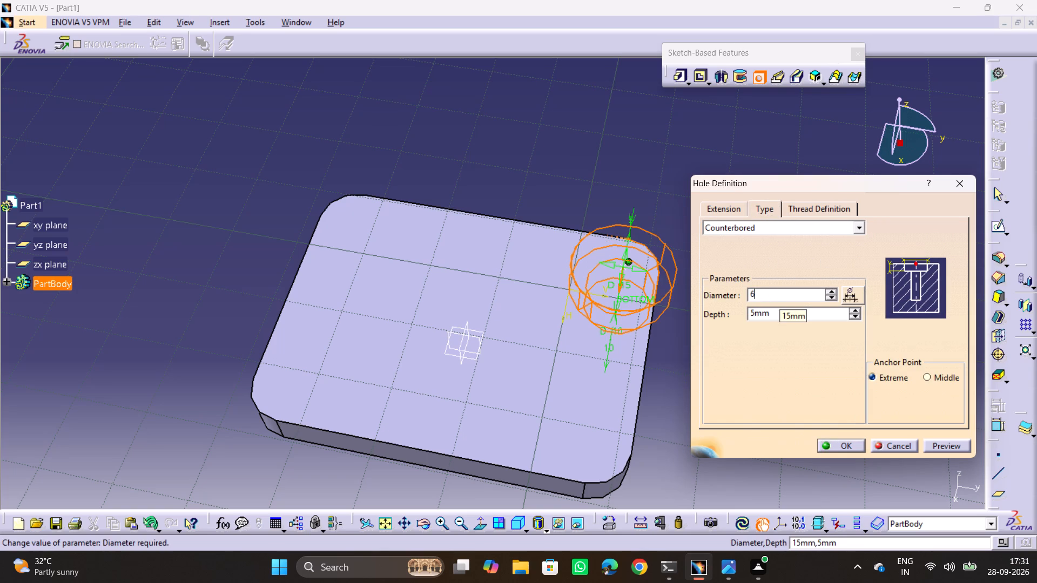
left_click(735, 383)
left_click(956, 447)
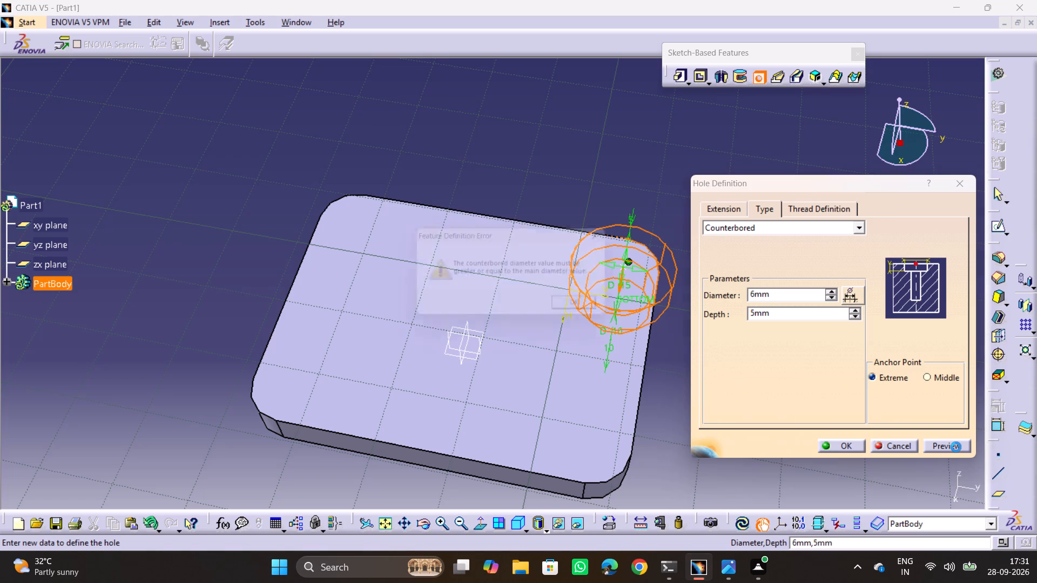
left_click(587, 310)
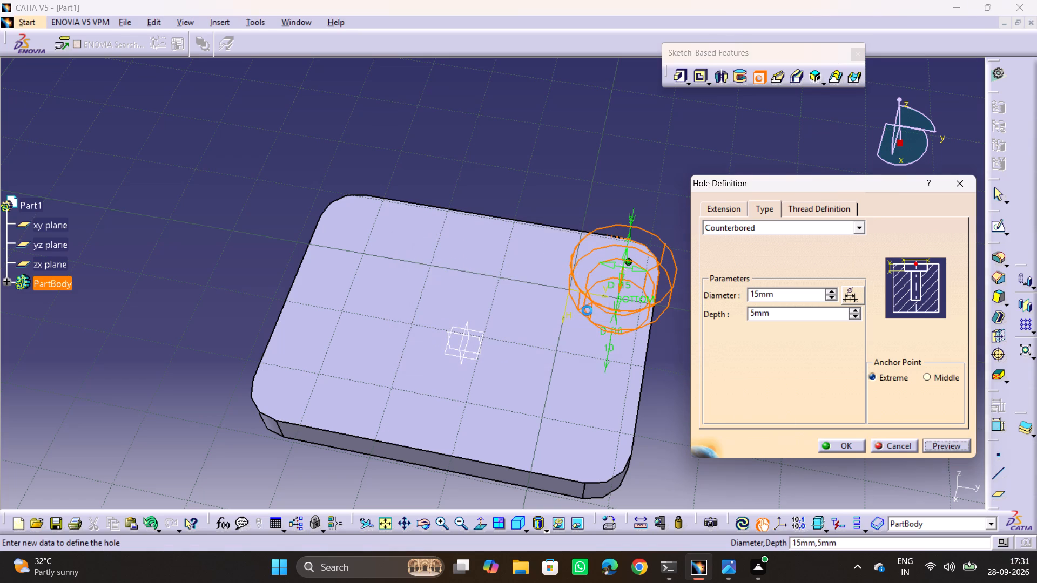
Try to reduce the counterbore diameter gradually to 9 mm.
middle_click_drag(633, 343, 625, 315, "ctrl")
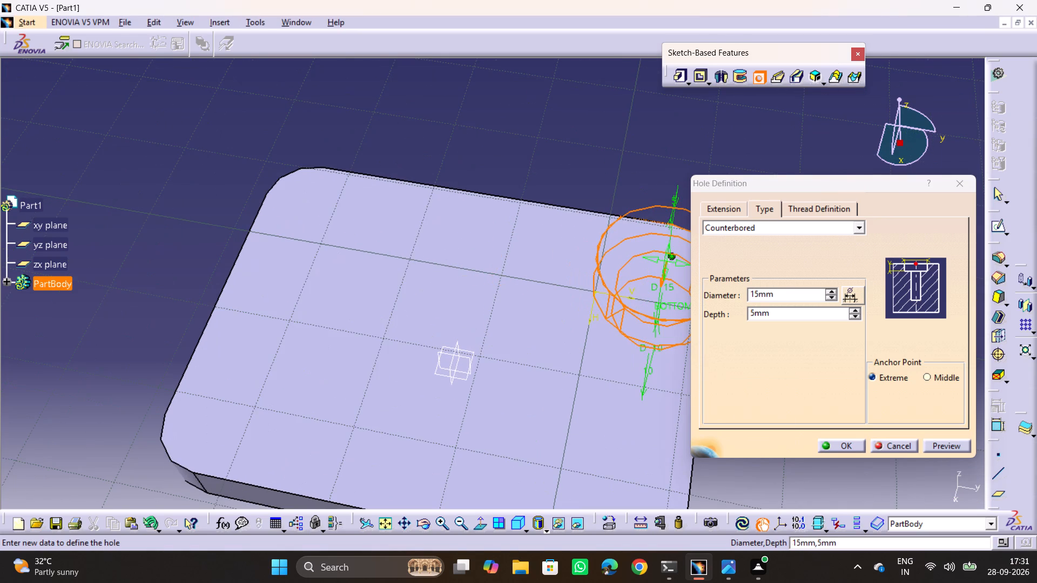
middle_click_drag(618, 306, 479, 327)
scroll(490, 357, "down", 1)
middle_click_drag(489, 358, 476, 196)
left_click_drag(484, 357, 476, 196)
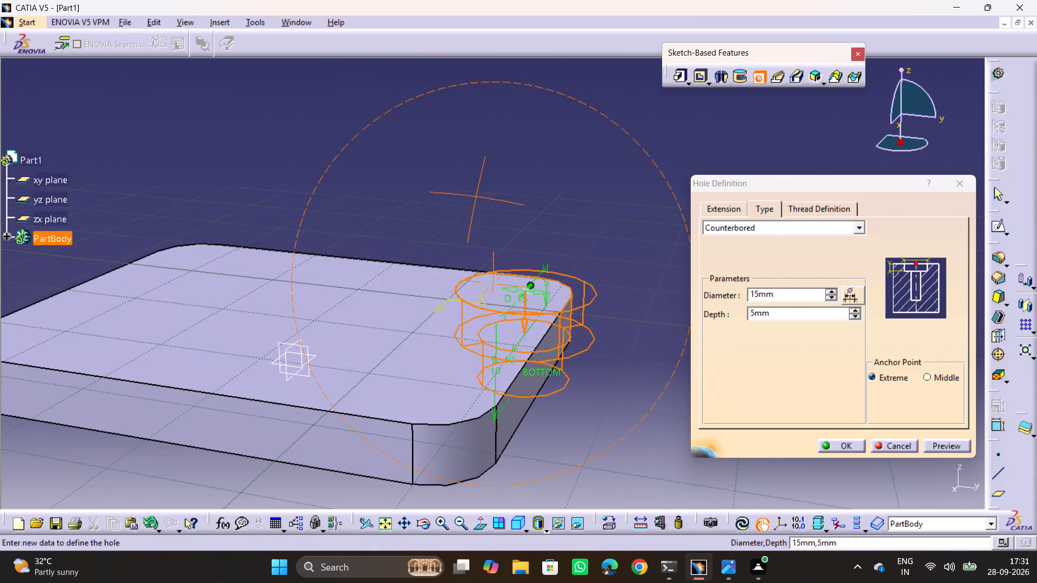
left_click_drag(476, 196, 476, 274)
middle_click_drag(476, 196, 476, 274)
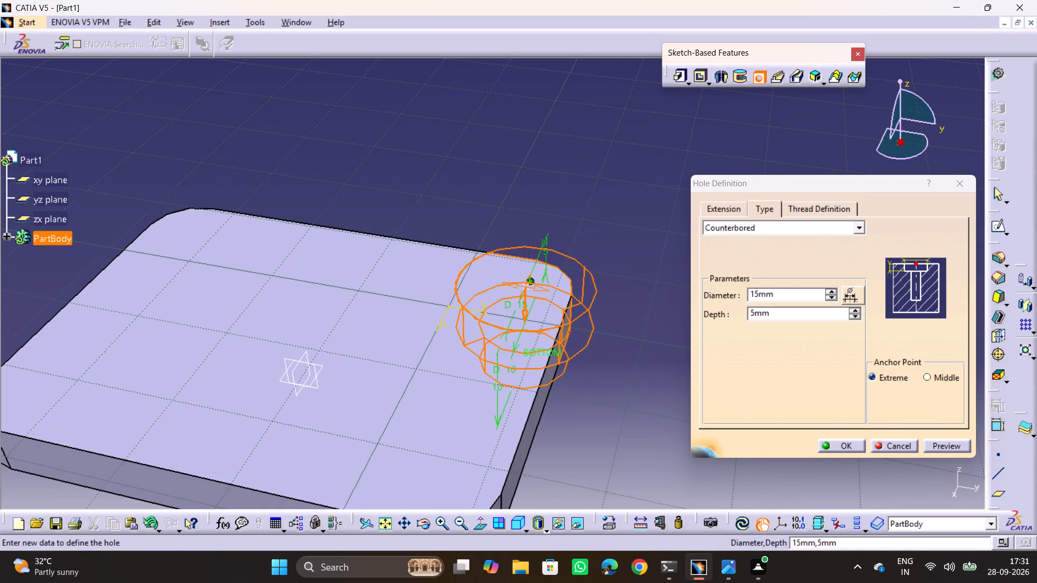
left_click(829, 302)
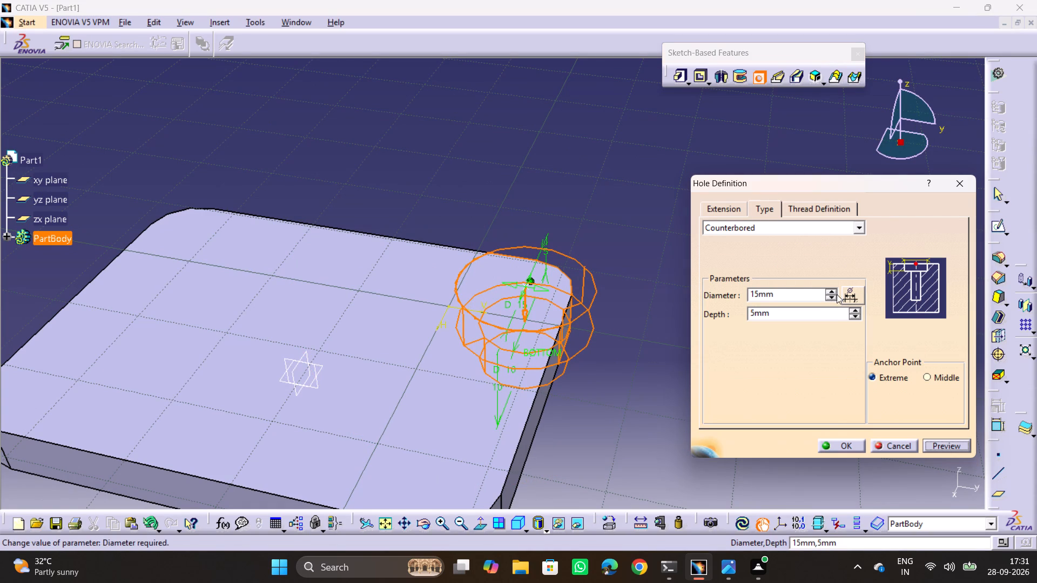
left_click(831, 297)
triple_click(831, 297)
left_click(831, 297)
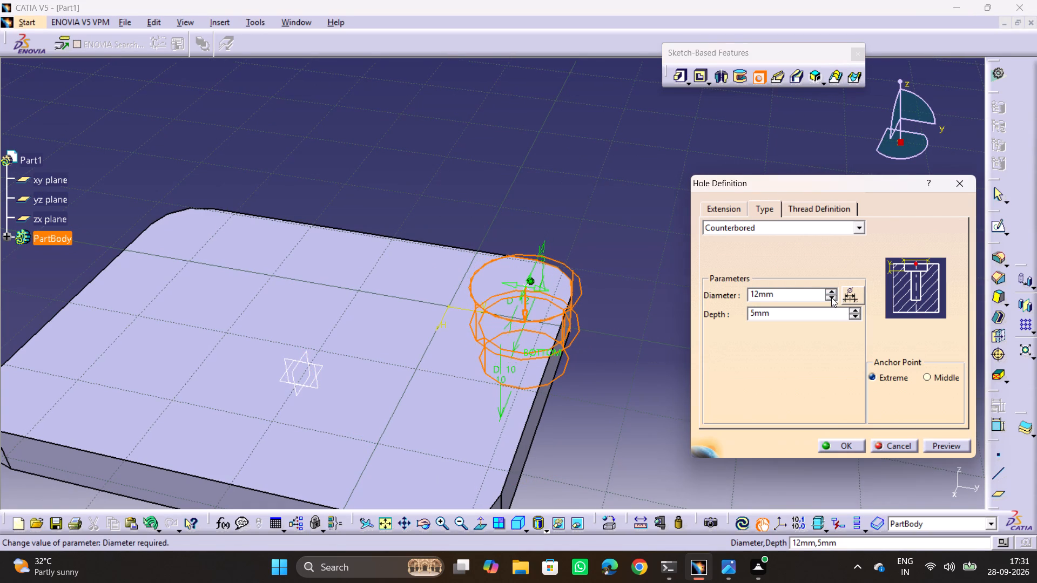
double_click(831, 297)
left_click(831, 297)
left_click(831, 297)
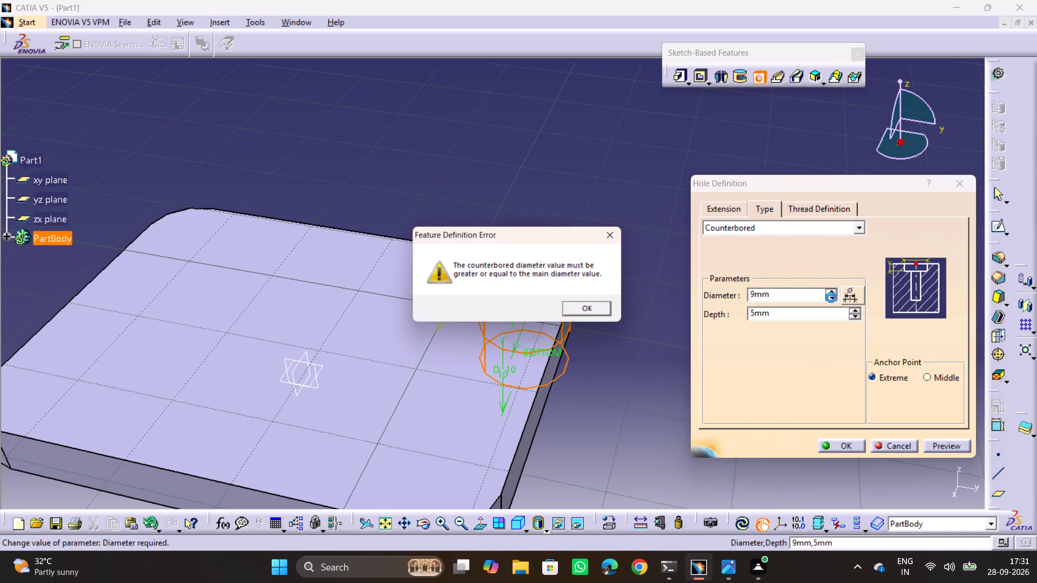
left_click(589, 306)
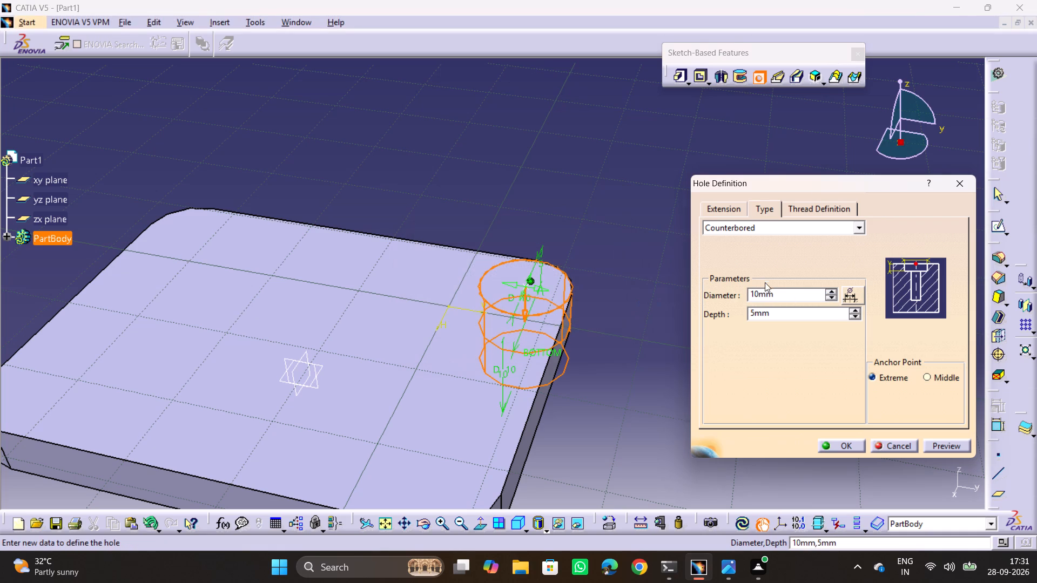
Set the corner hole's main diameter to 3 mm.
left_click(741, 212)
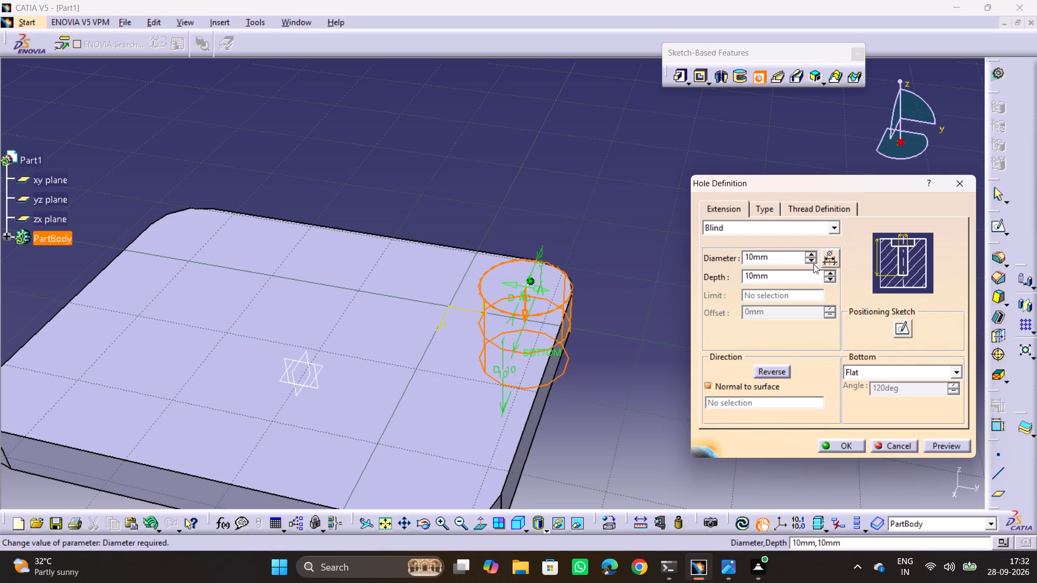
triple_click(813, 261)
triple_click(813, 261)
double_click(813, 261)
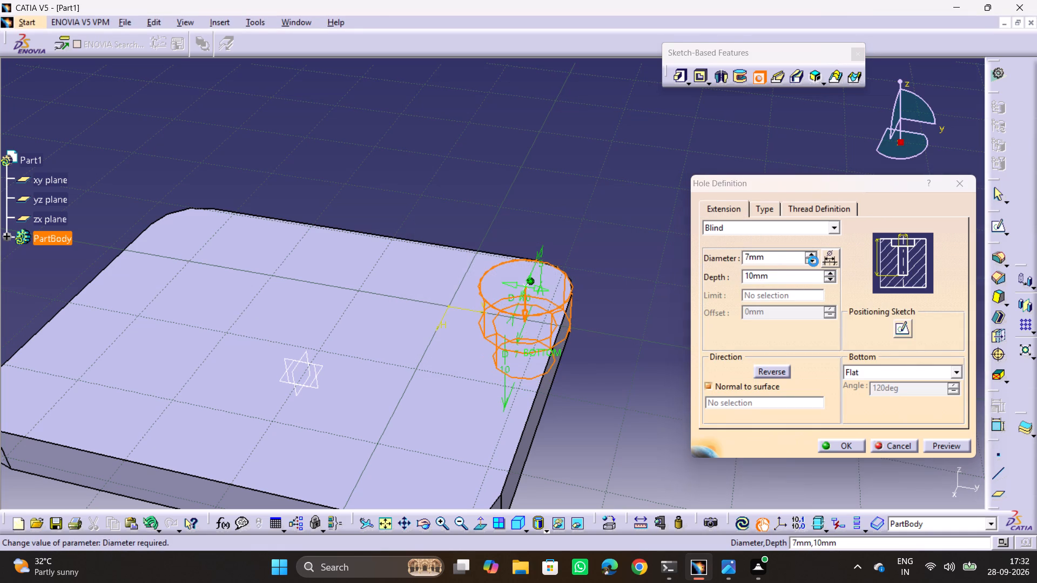
left_click(813, 261)
left_click(813, 261)
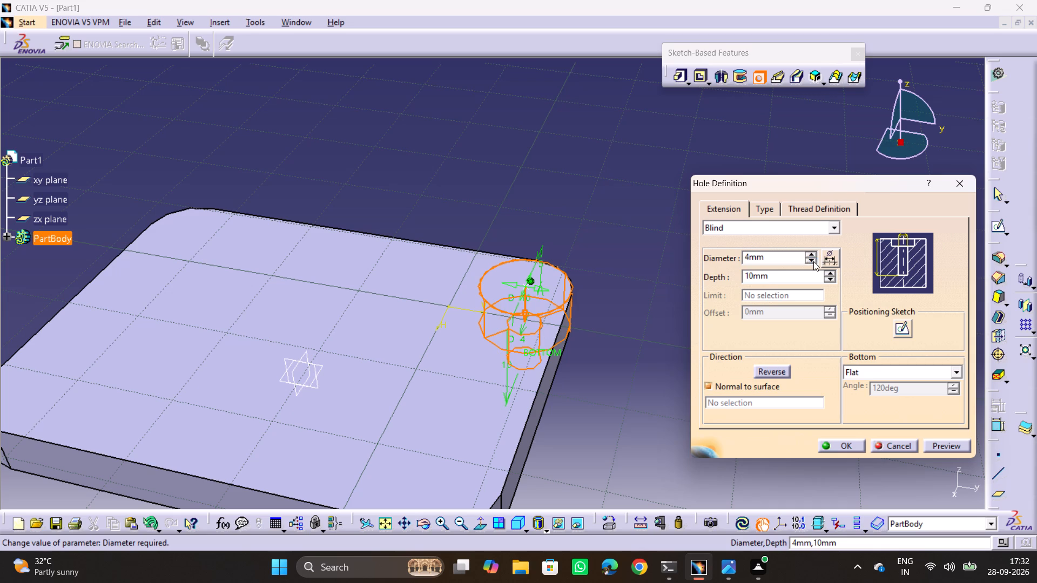
left_click(813, 261)
Set the corner hole's counterbore diameter to 6 mm.
left_click(763, 214)
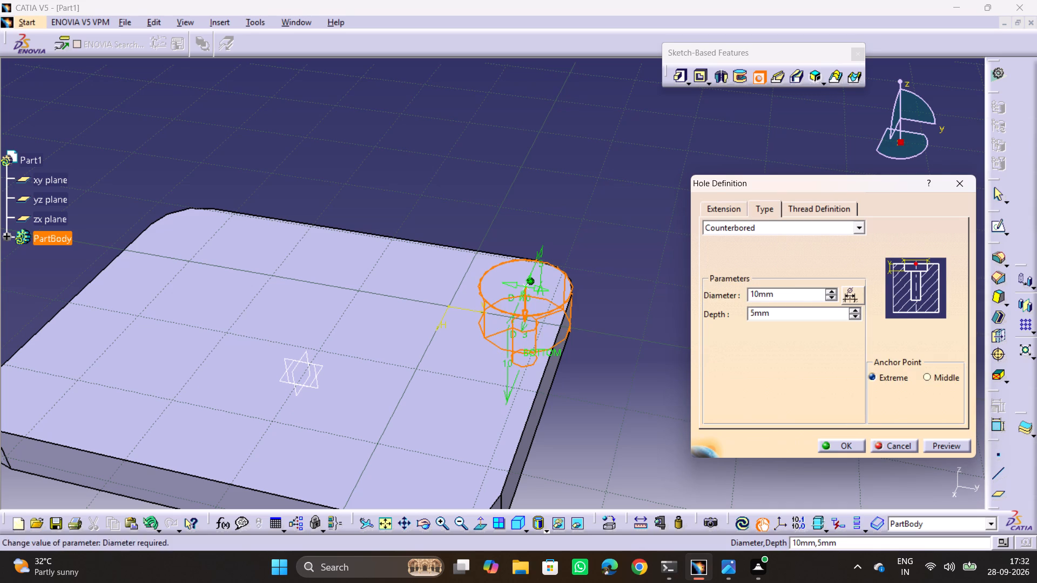
left_click(831, 294)
left_click(831, 297)
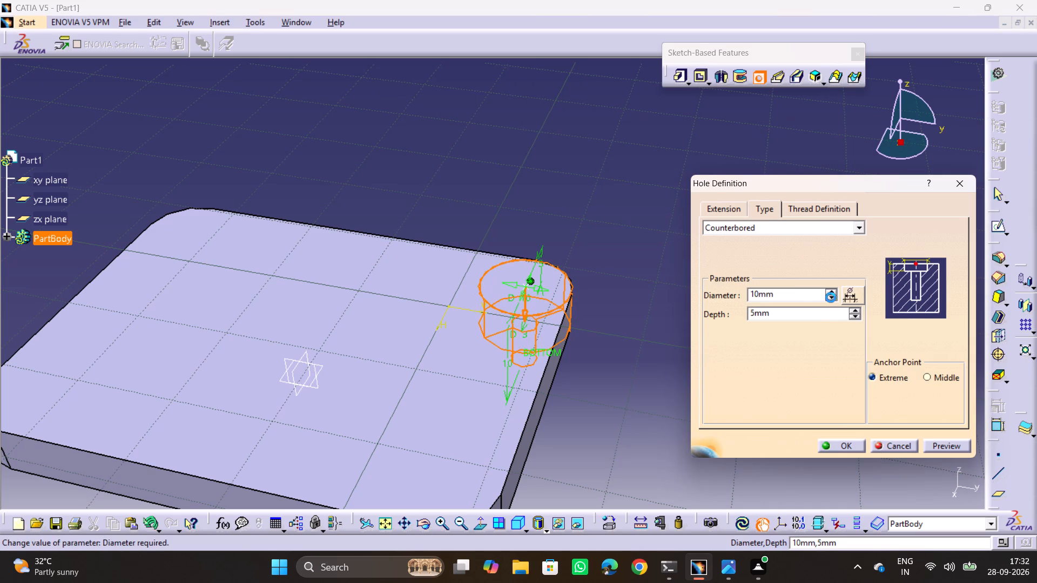
left_click(831, 297)
left_click(831, 297)
left_click(831, 297)
left_click(831, 297)
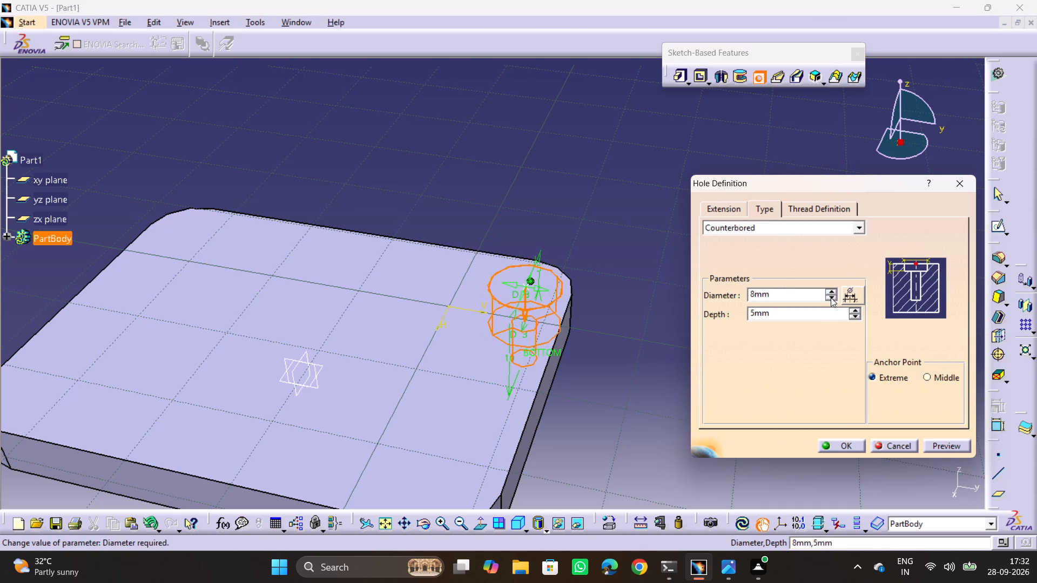
left_click(831, 297)
left_click(831, 297)
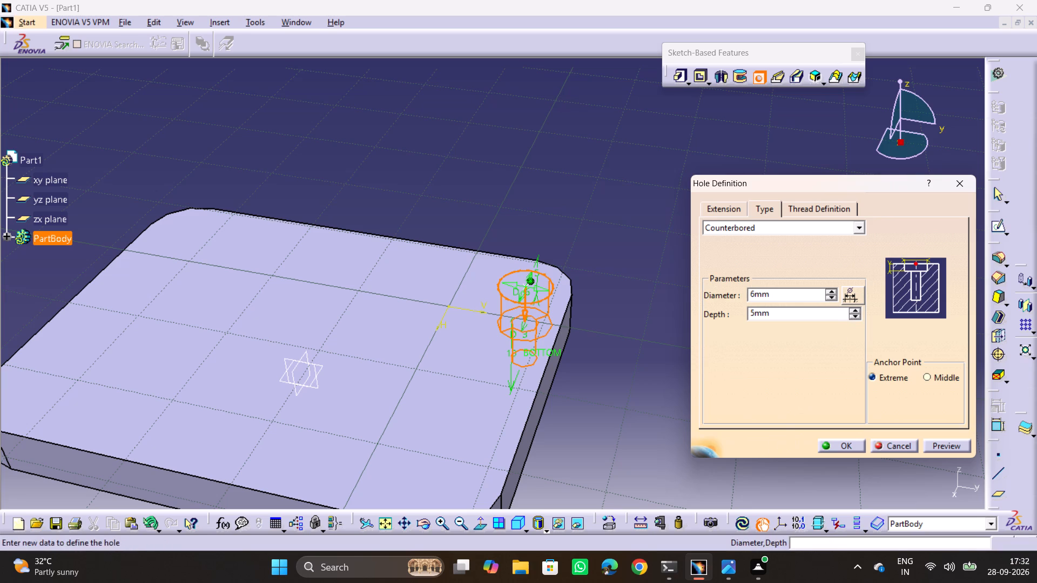
Check the corner-hole callout in drawing 6.jpg and set the counterbore depth to 2 mm.
left_click(727, 571)
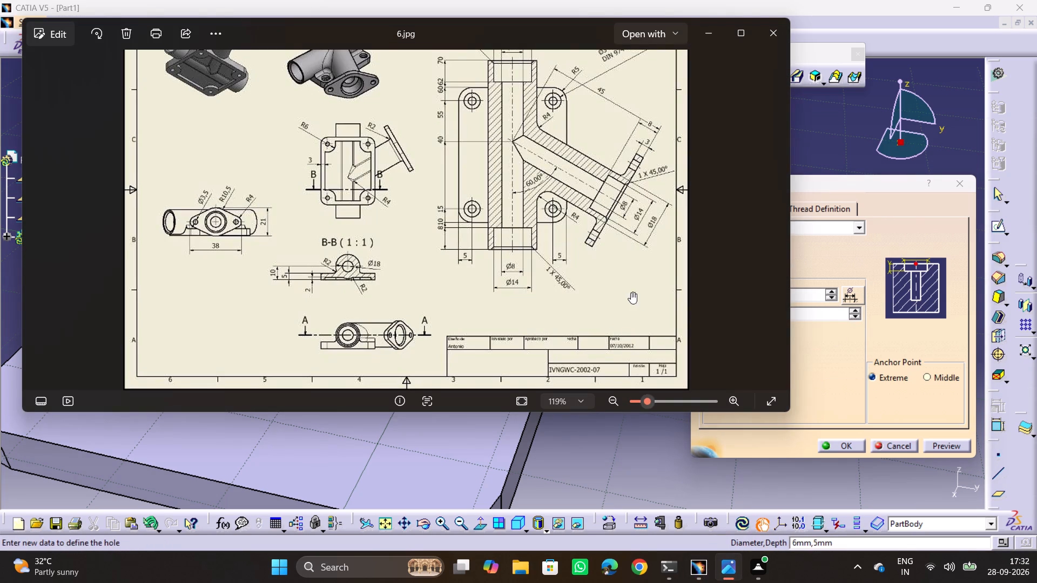
middle_click_drag(656, 243, 650, 334)
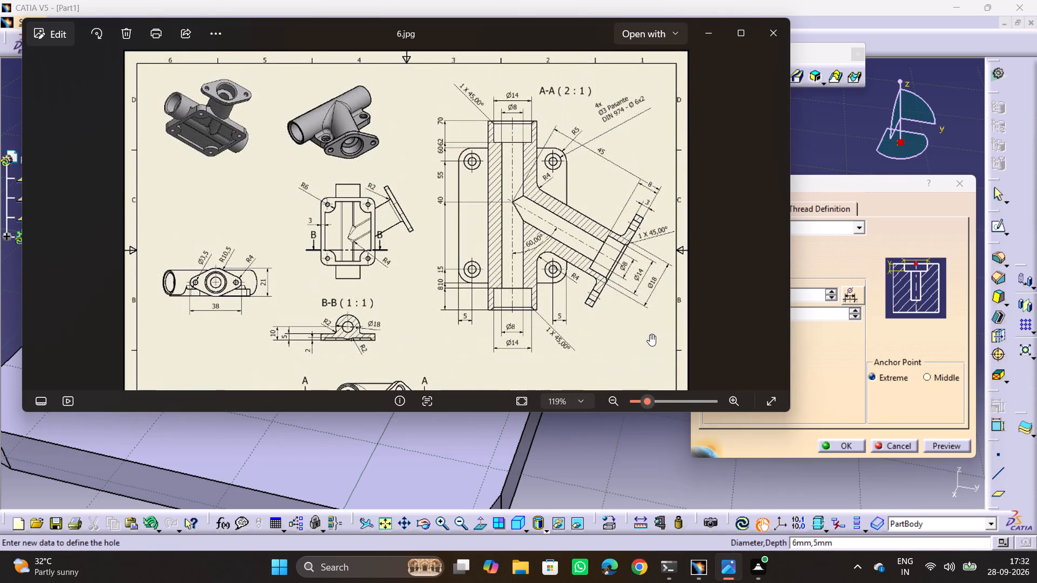
left_click(845, 341)
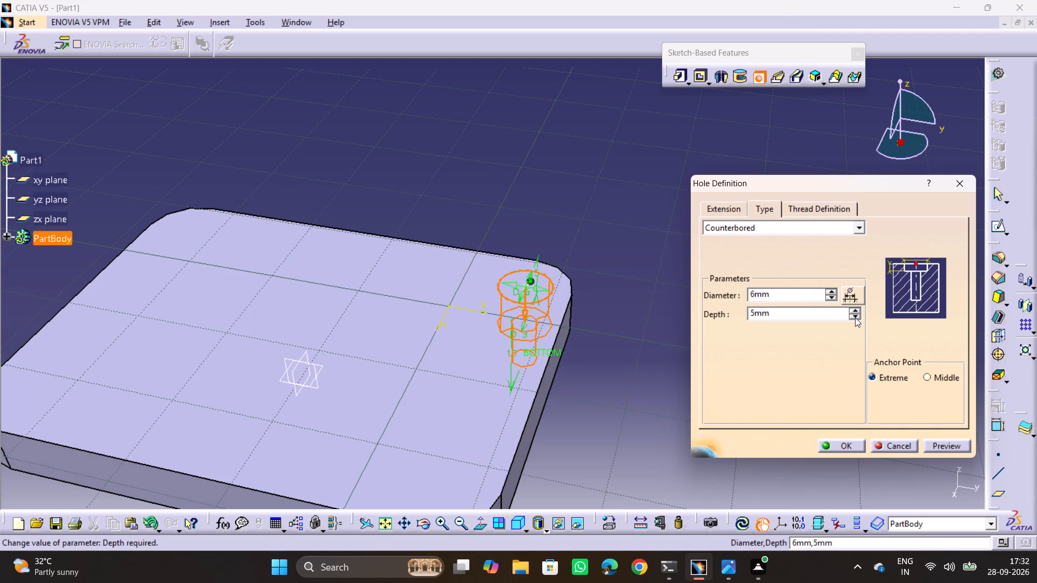
left_click(855, 317)
left_click(855, 317)
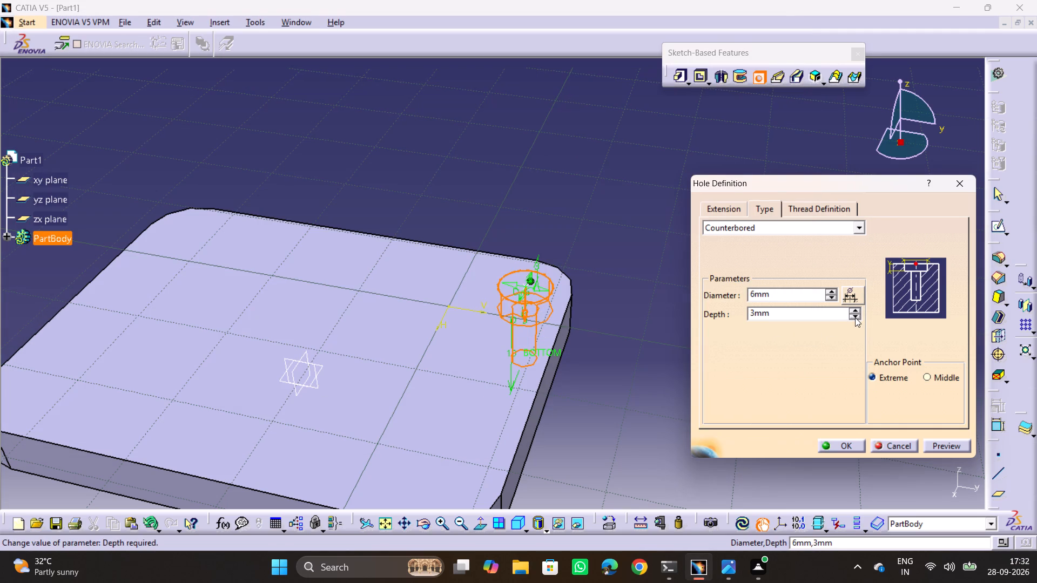
left_click(857, 312)
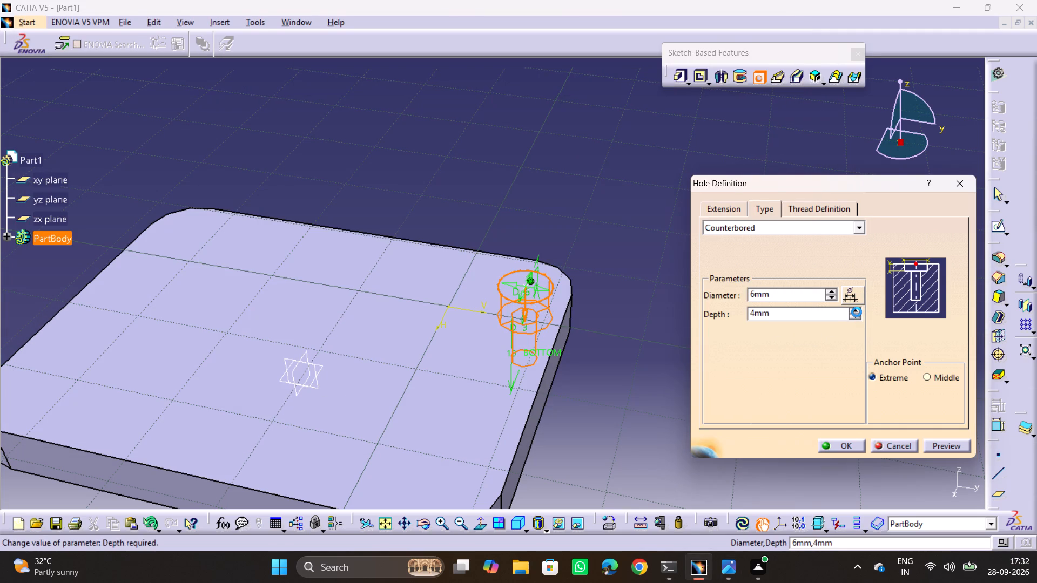
left_click(853, 316)
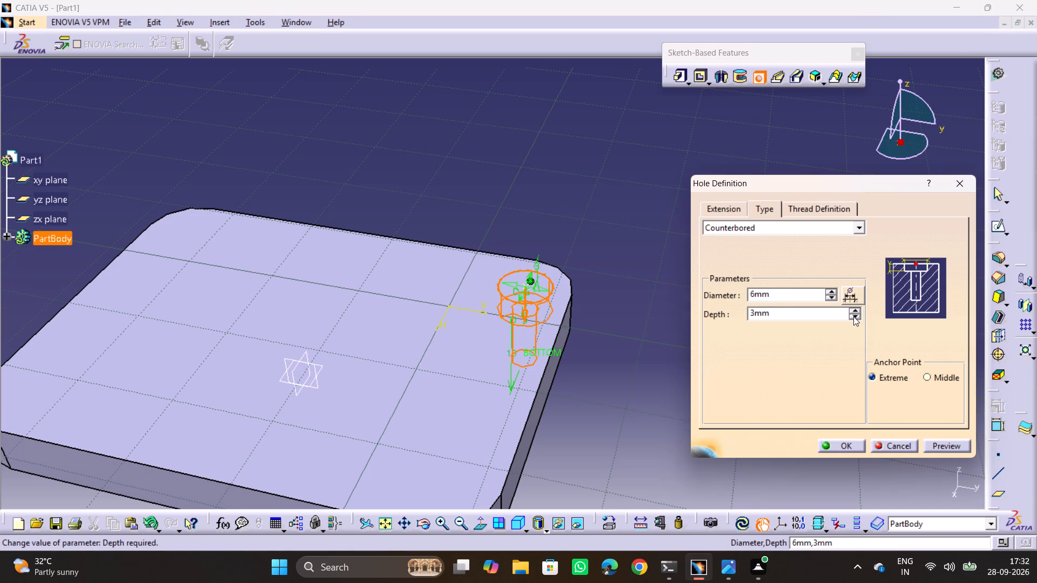
left_click(853, 316)
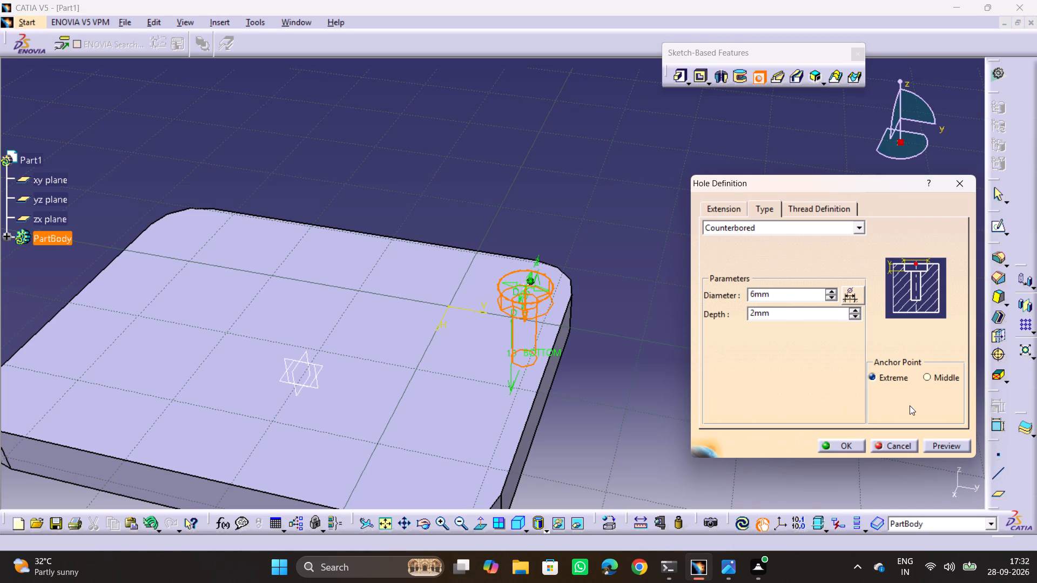
Set the blind corner hole's overall depth to 5 mm, matching the plate thickness.
left_click(725, 211)
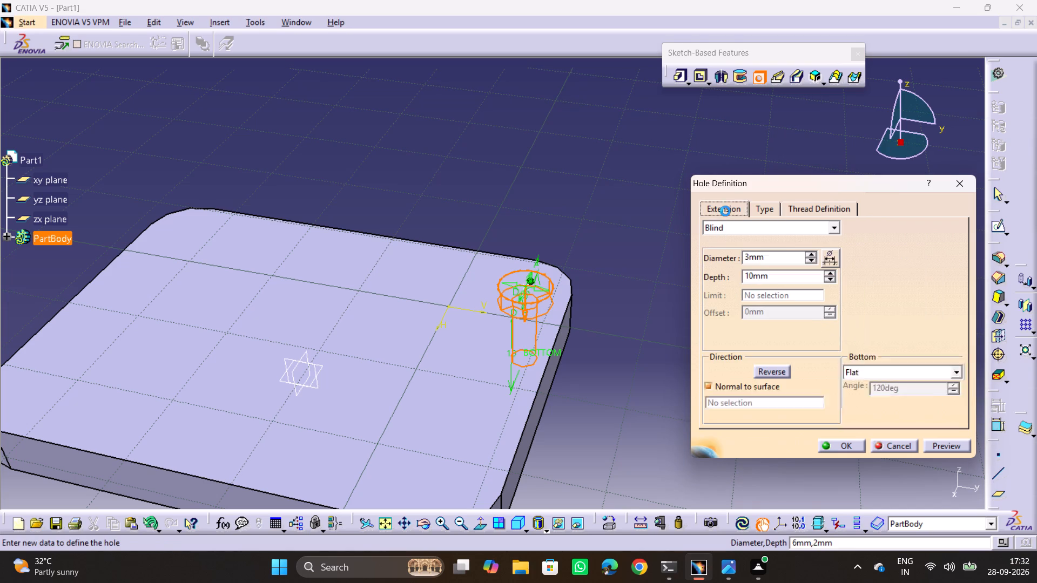
left_click(831, 277)
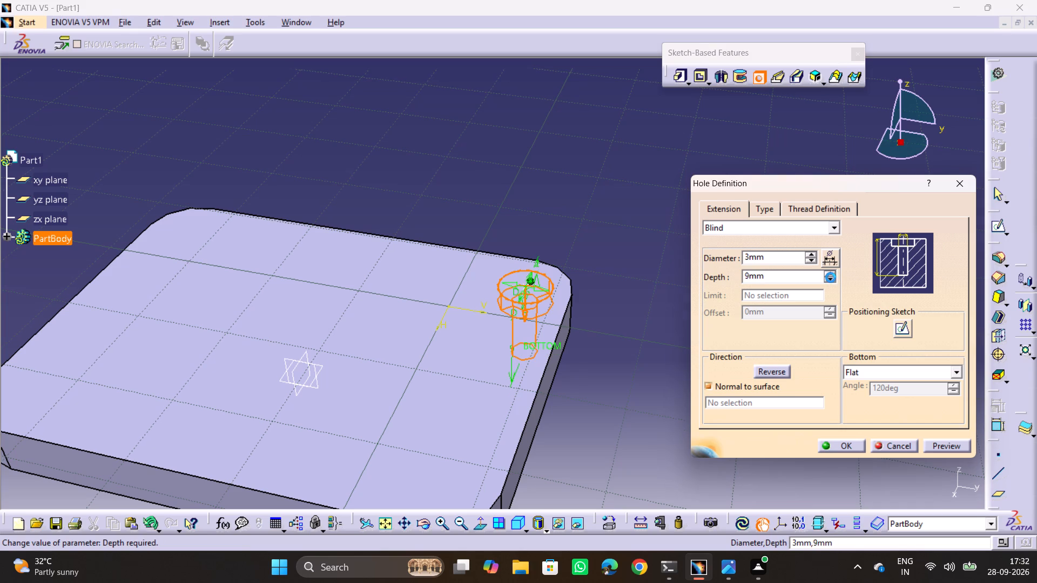
left_click(830, 282)
left_click(831, 282)
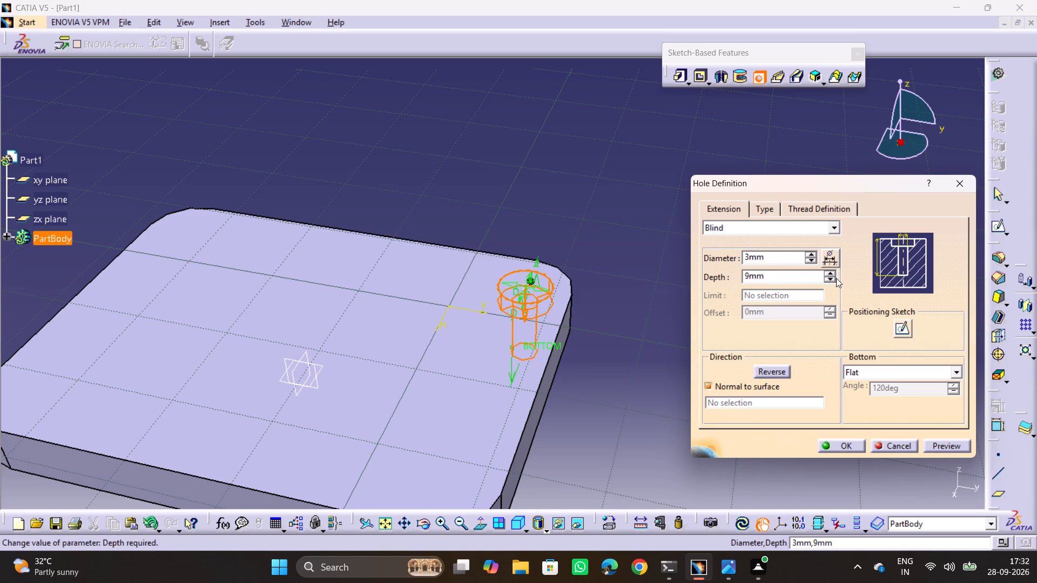
left_click(836, 278)
left_click(833, 279)
left_click(833, 279)
left_click(833, 279)
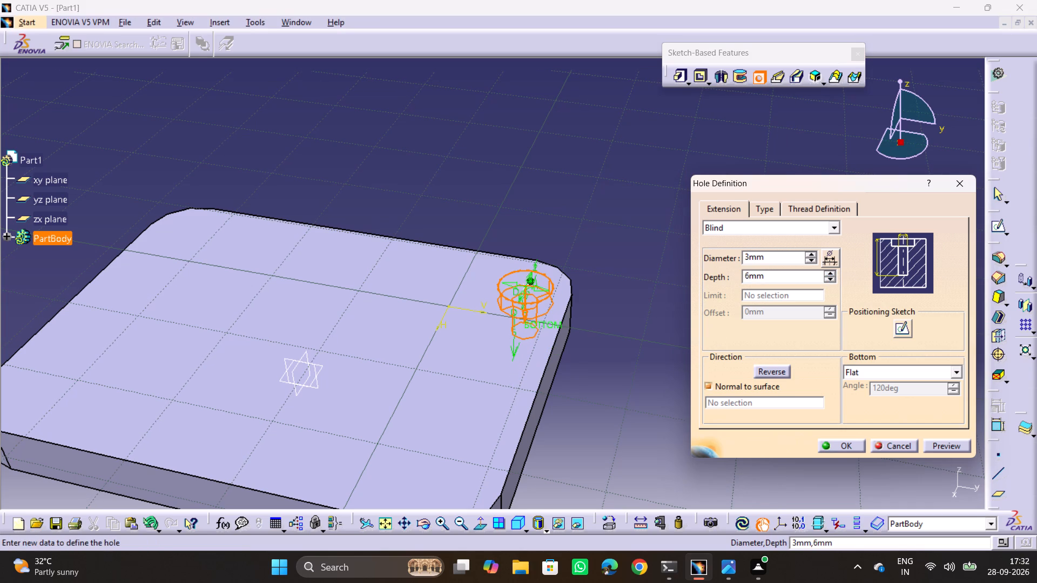
middle_click_drag(555, 441, 400, 245)
left_click_drag(544, 441, 400, 245)
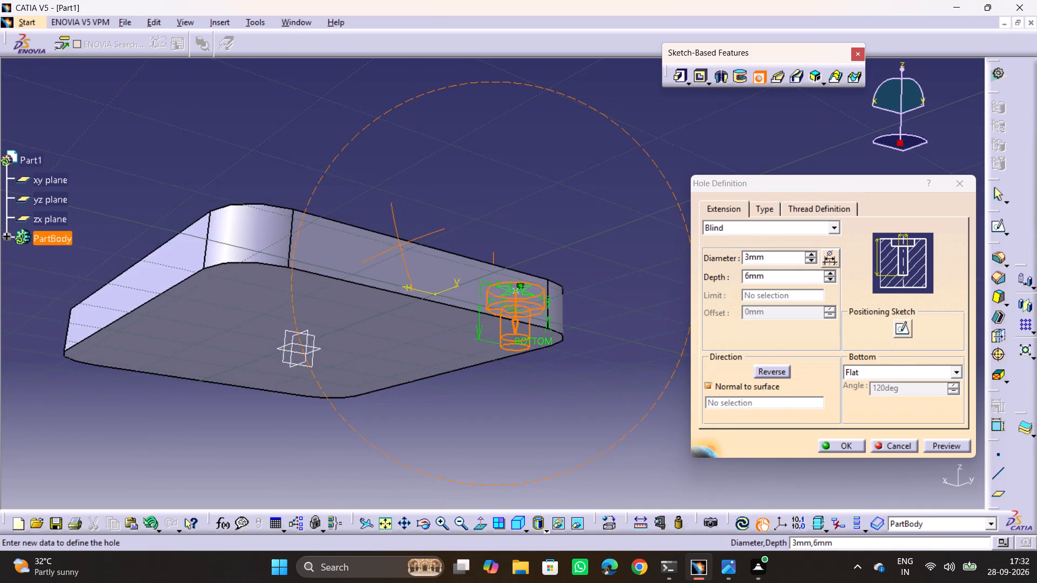
left_click_drag(400, 245, 410, 304)
middle_click_drag(400, 245, 410, 304)
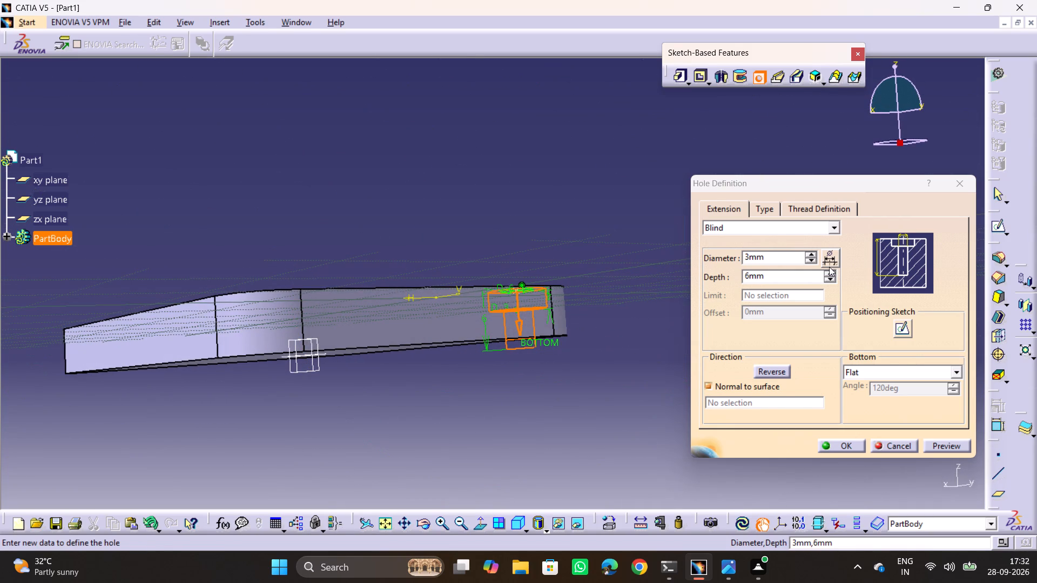
left_click(829, 272)
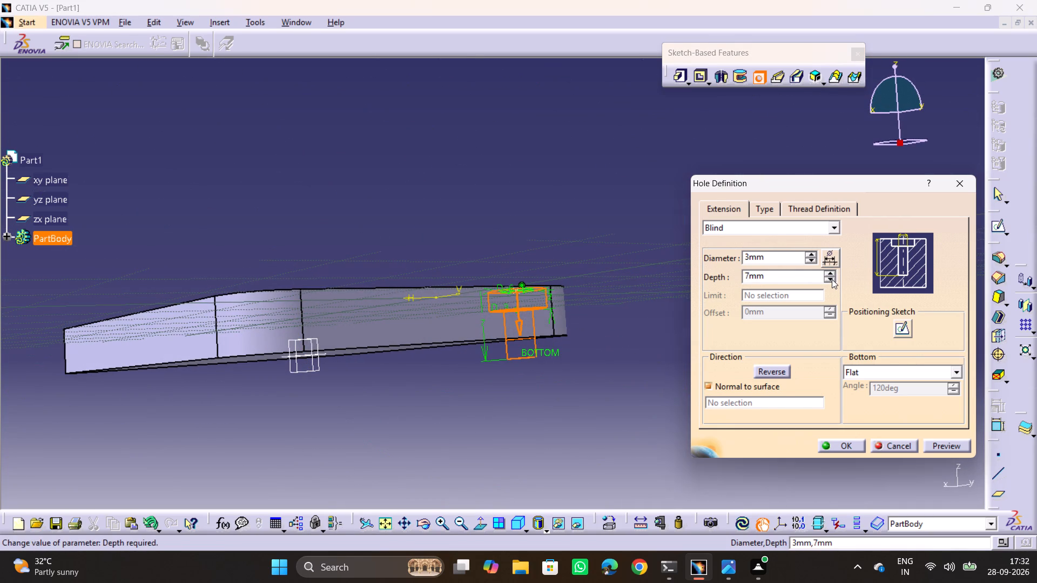
left_click(832, 279)
left_click(832, 279)
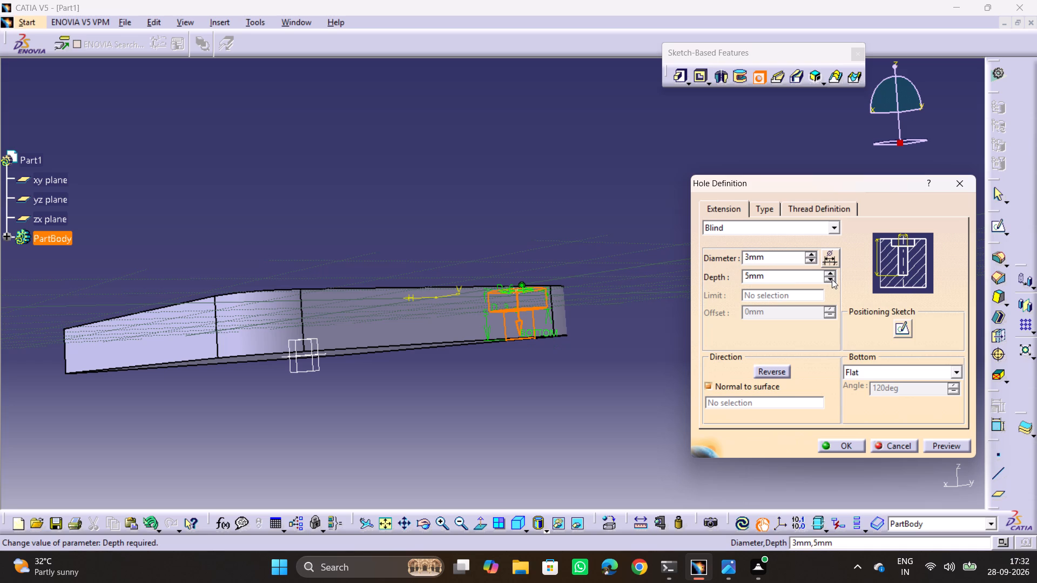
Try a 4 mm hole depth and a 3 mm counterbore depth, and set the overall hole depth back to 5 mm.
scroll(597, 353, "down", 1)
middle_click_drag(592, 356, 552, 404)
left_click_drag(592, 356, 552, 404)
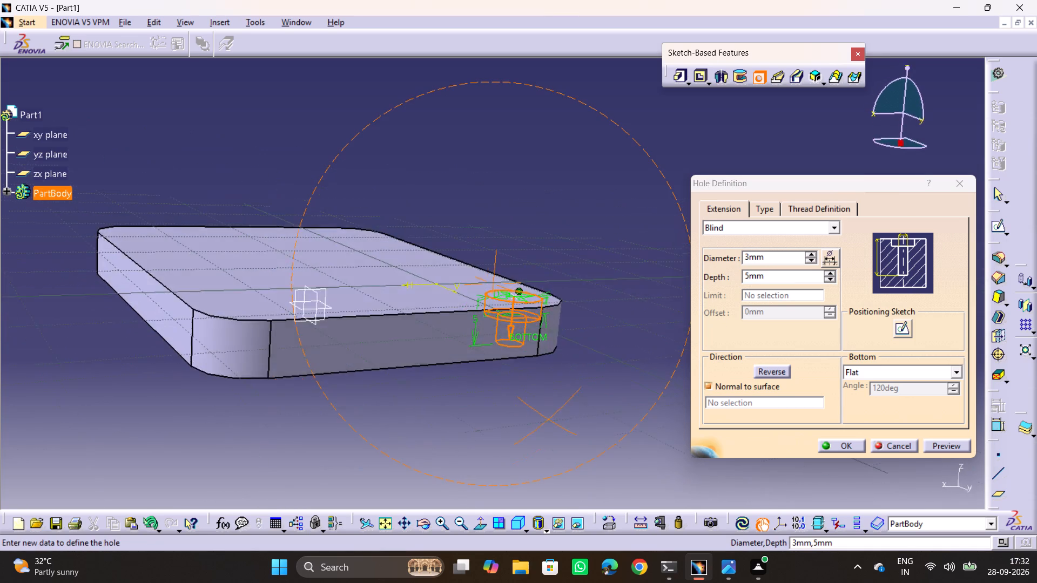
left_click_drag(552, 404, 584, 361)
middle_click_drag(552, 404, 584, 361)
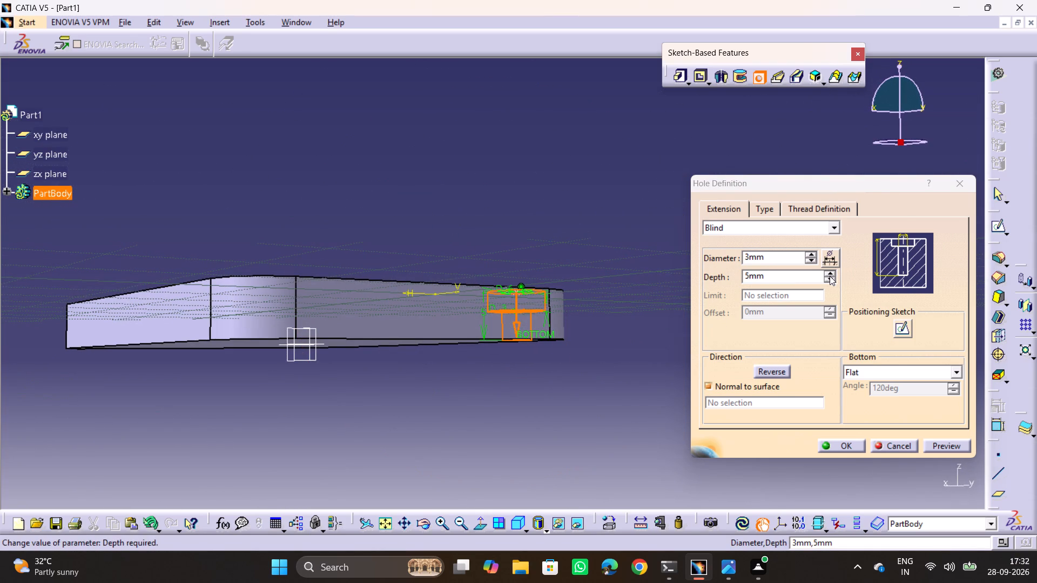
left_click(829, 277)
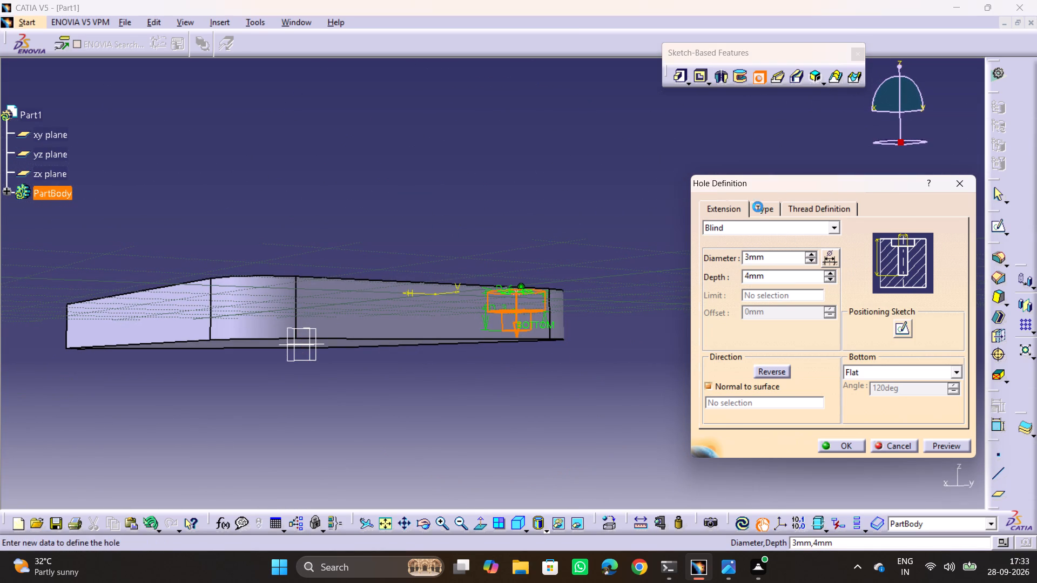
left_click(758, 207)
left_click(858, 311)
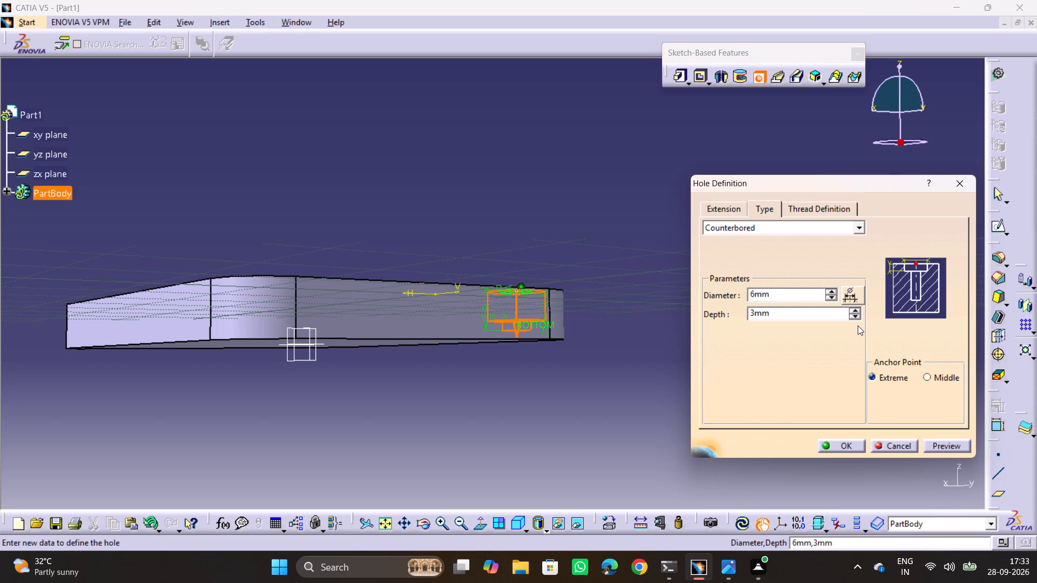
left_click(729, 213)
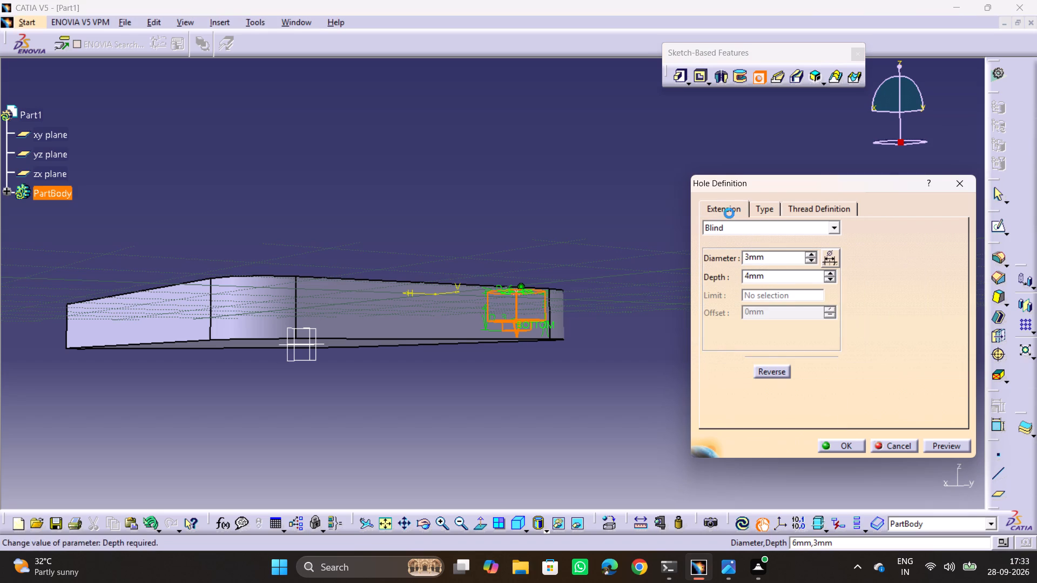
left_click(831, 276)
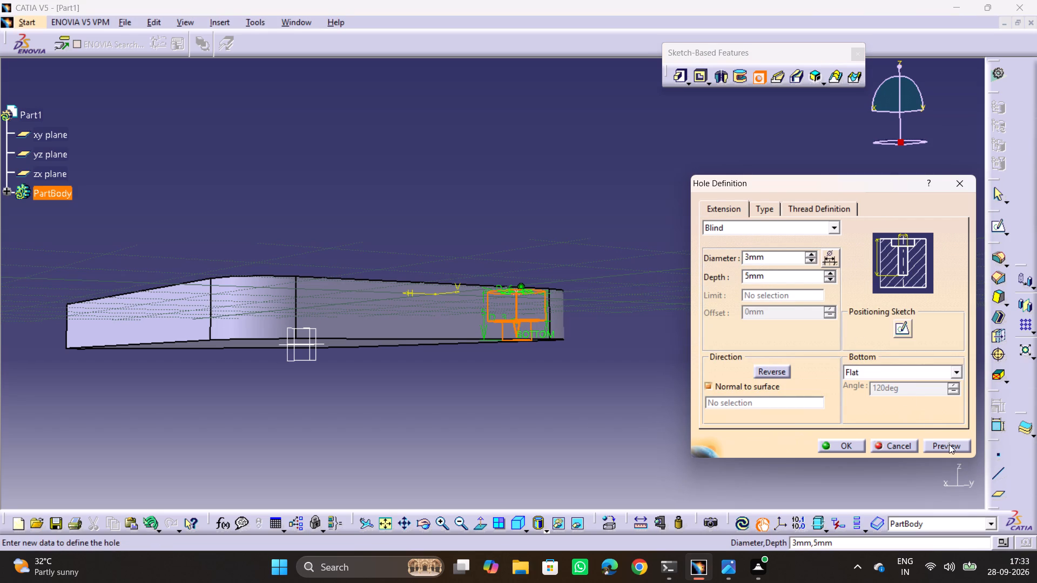
Preview the corner hole and inspect its openings from beneath and above the base plate.
left_click(949, 444)
middle_click_drag(596, 438, 584, 317)
left_click_drag(596, 438, 584, 317)
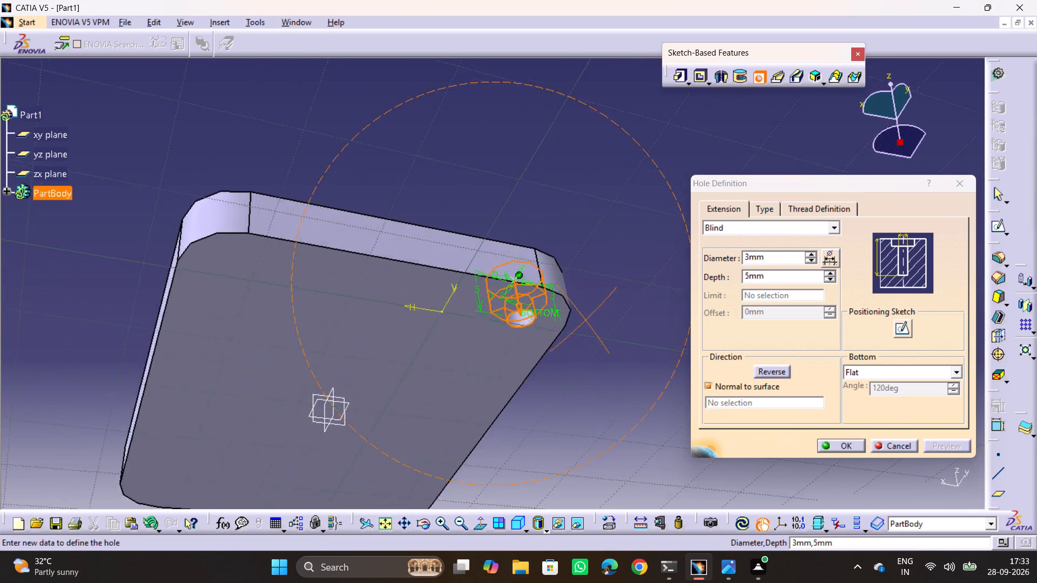
left_click_drag(584, 317, 526, 437)
middle_click_drag(584, 317, 526, 437)
middle_click_drag(349, 97, 369, 277)
left_click_drag(347, 98, 369, 277)
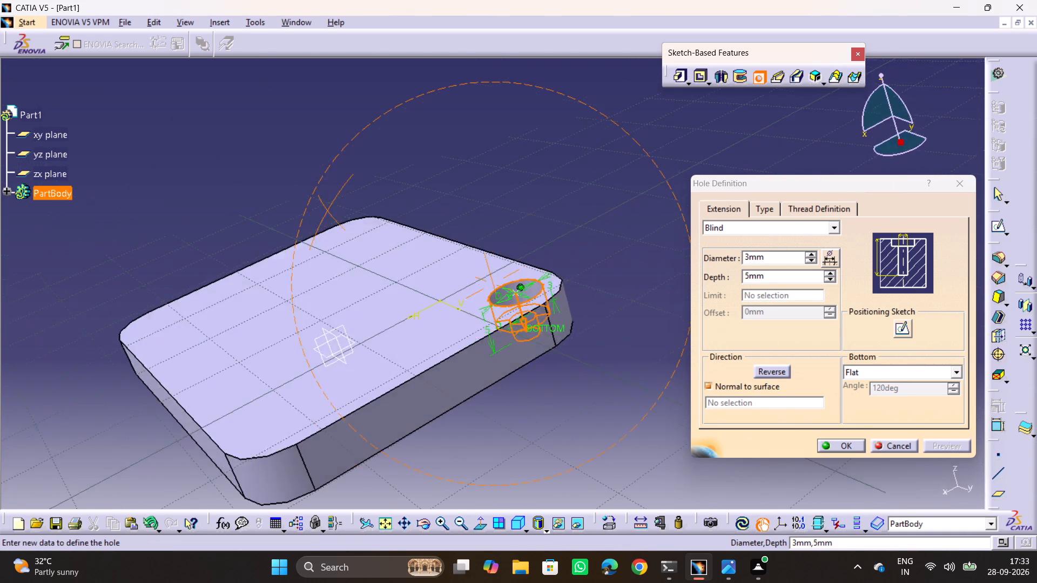
left_click_drag(369, 277, 409, 341)
middle_click_drag(369, 277, 409, 341)
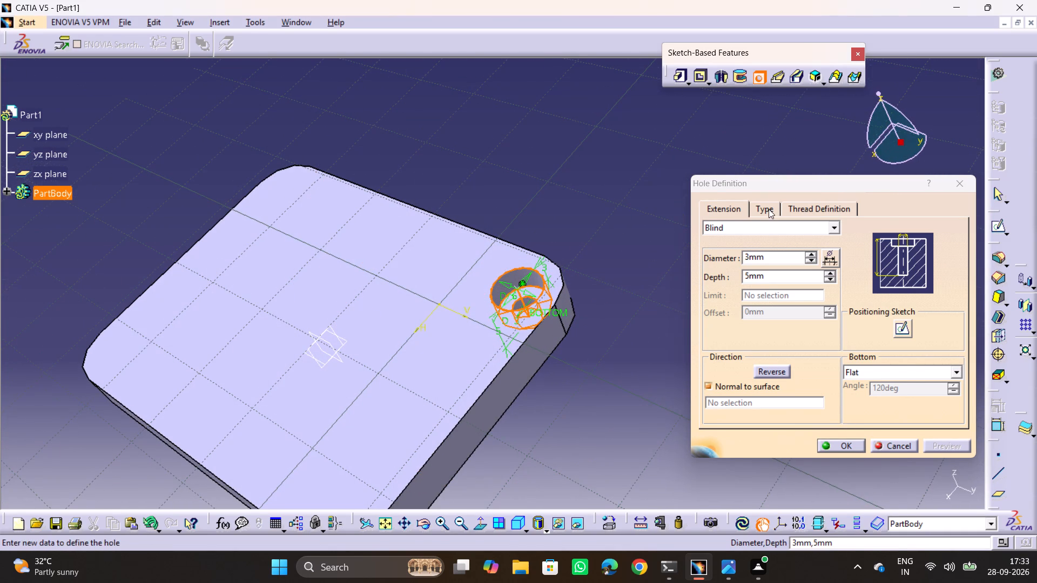
Set the counterbore depth to 2 mm and create the counterbored corner hole in the base plate.
left_click(769, 209)
left_click(852, 311)
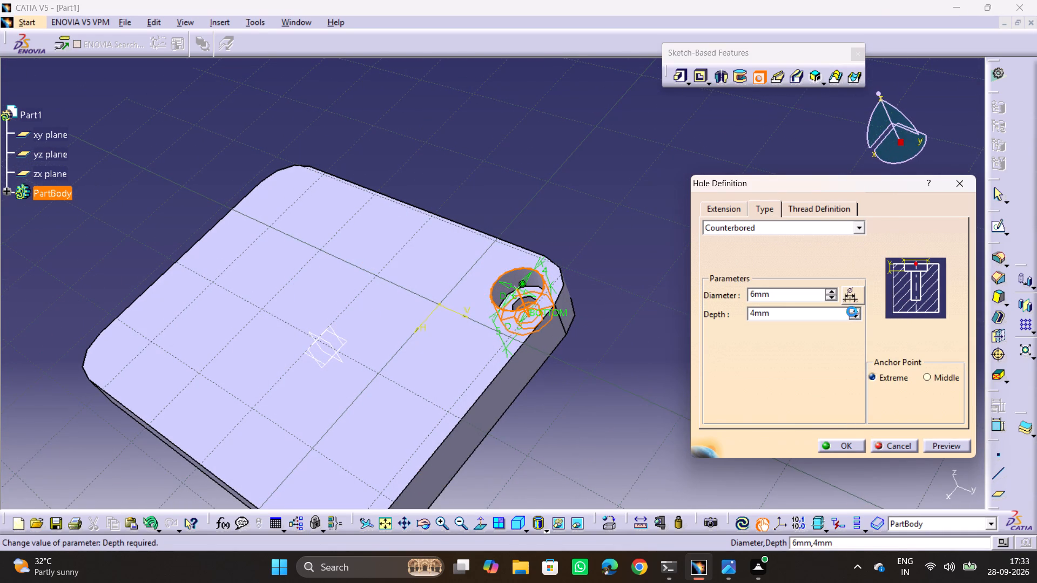
left_click(861, 318)
left_click(855, 309)
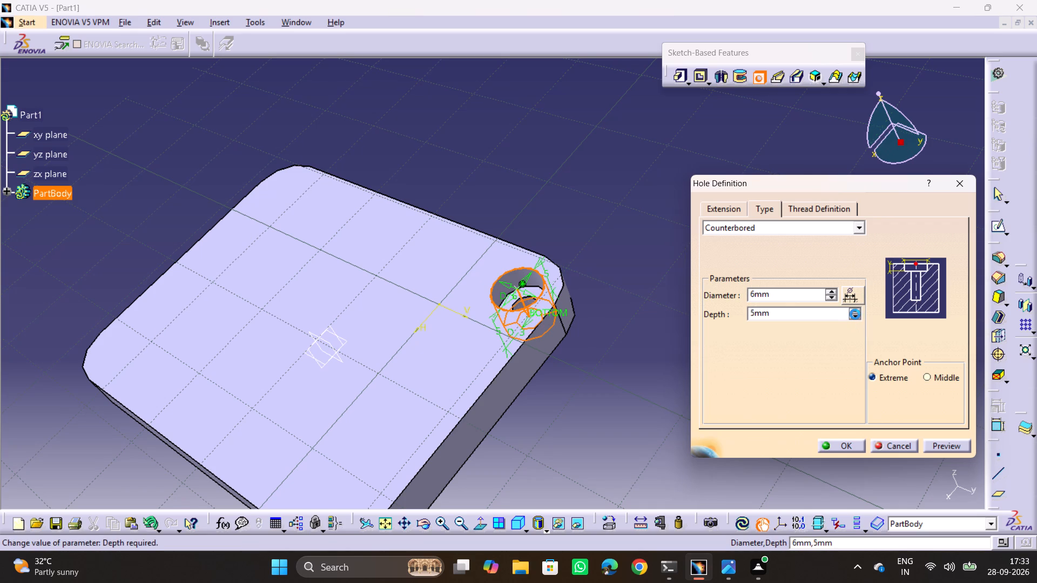
left_click(855, 314)
left_click(854, 316)
left_click(854, 316)
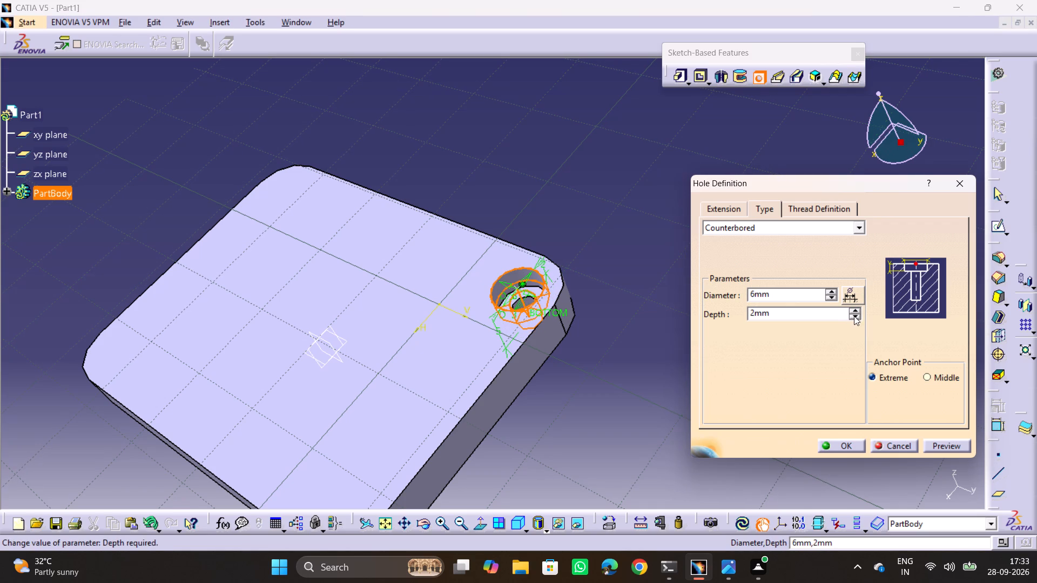
left_click(935, 445)
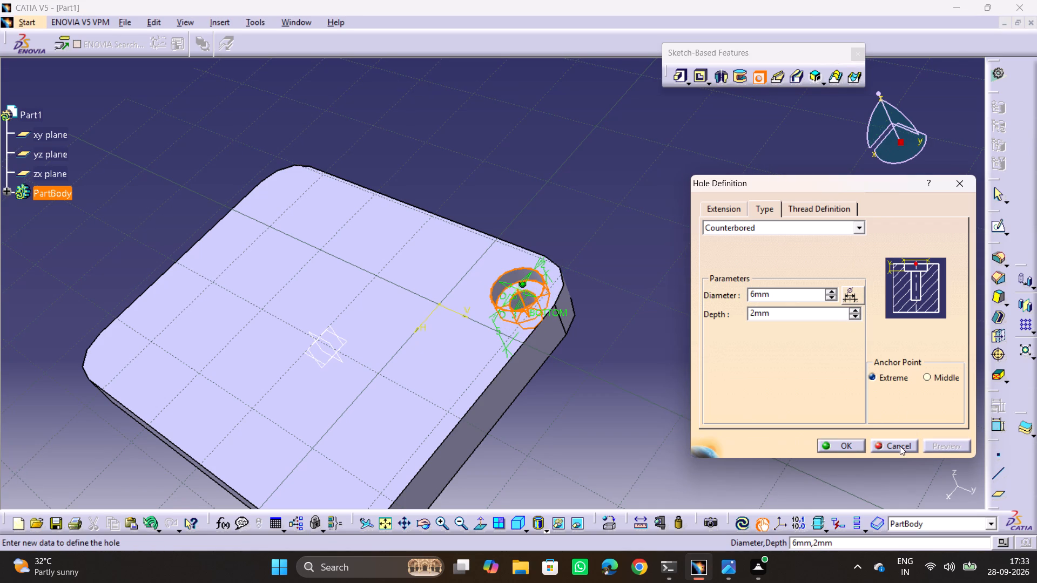
left_click(856, 446)
left_click(665, 399)
Mirror the counterbored corner hole about the zx plane onto the adjacent plate corner.
scroll(589, 344, "down", 1)
middle_click_drag(589, 344, 565, 321)
left_click_drag(589, 344, 565, 321)
left_click(19, 146)
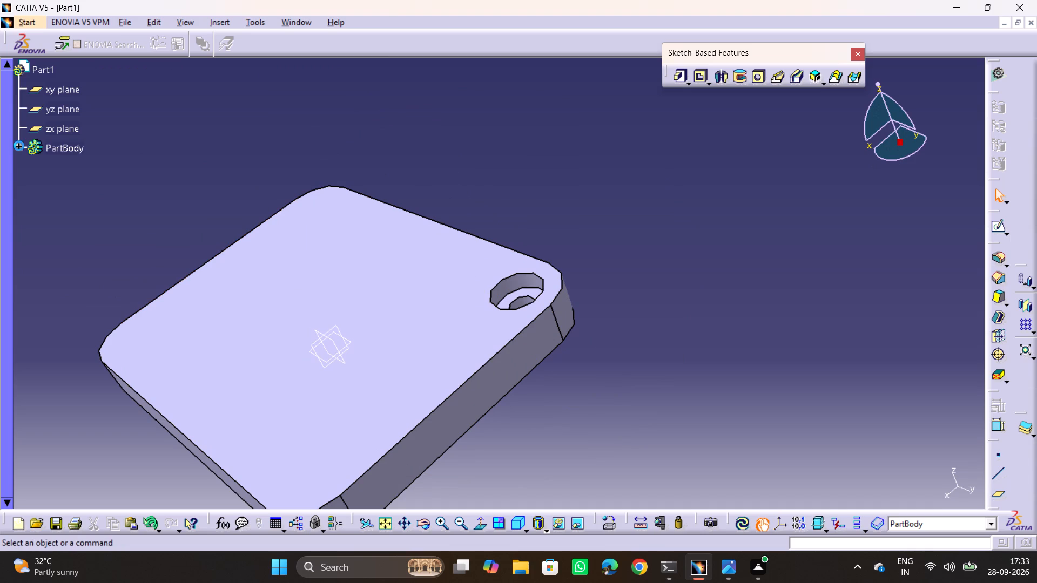
left_click(74, 208)
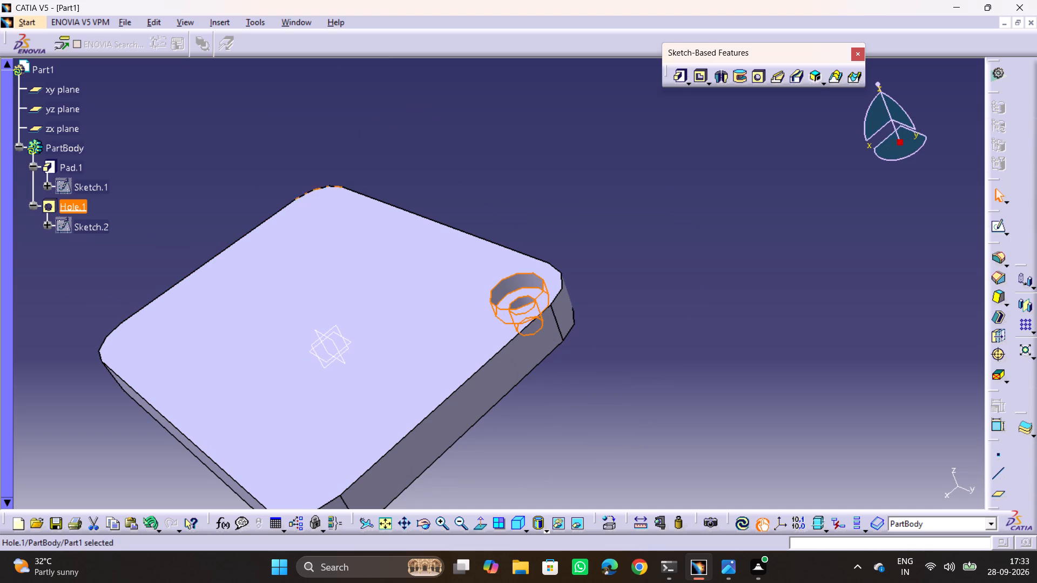
left_click(1026, 302)
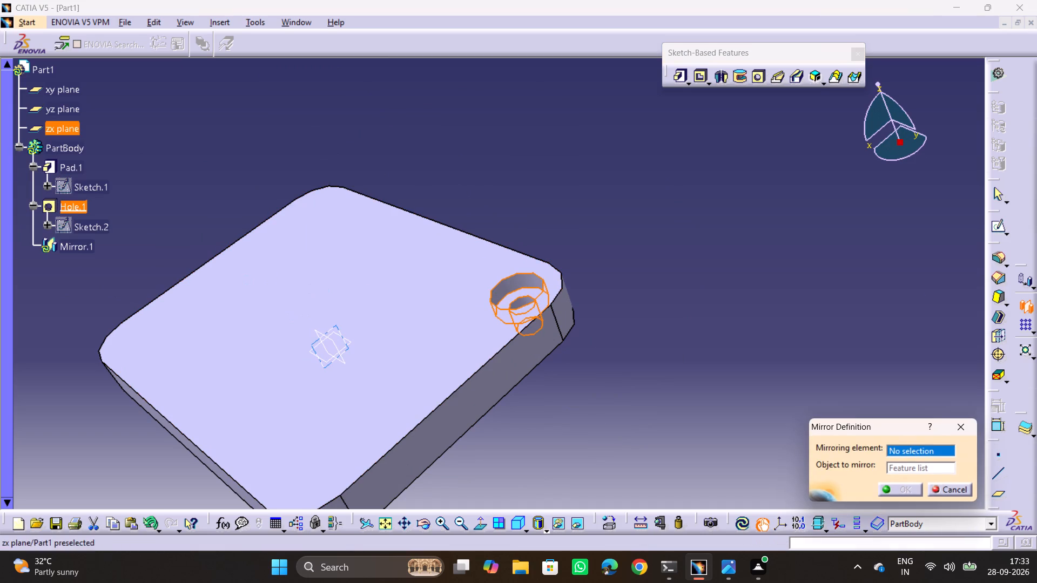
left_click(333, 326)
left_click(898, 493)
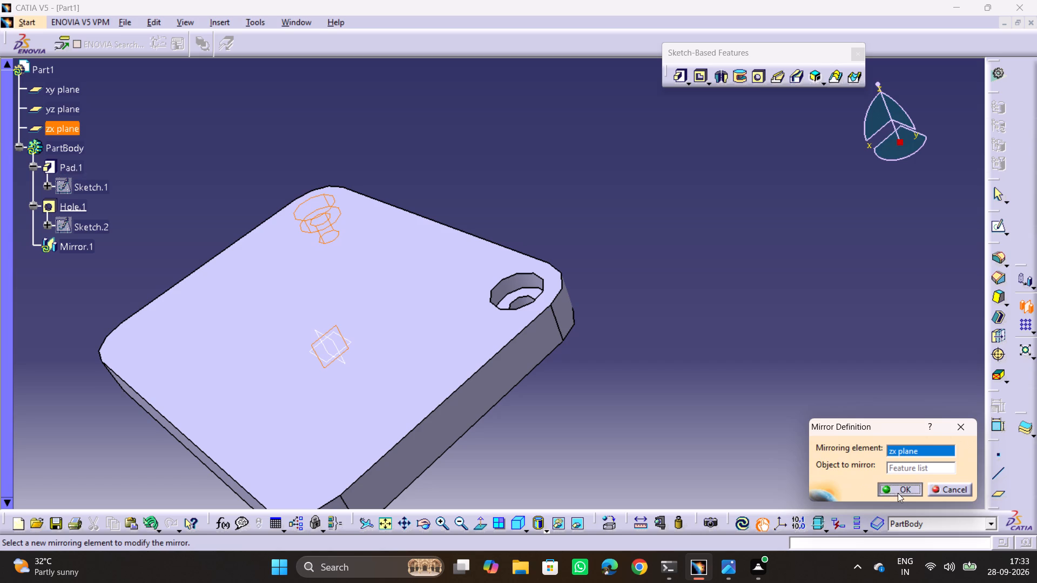
Mirror the original counterbored hole about the yz plane to add a hole at a third plate corner.
left_click(71, 206, "ctrl")
left_click(1021, 308)
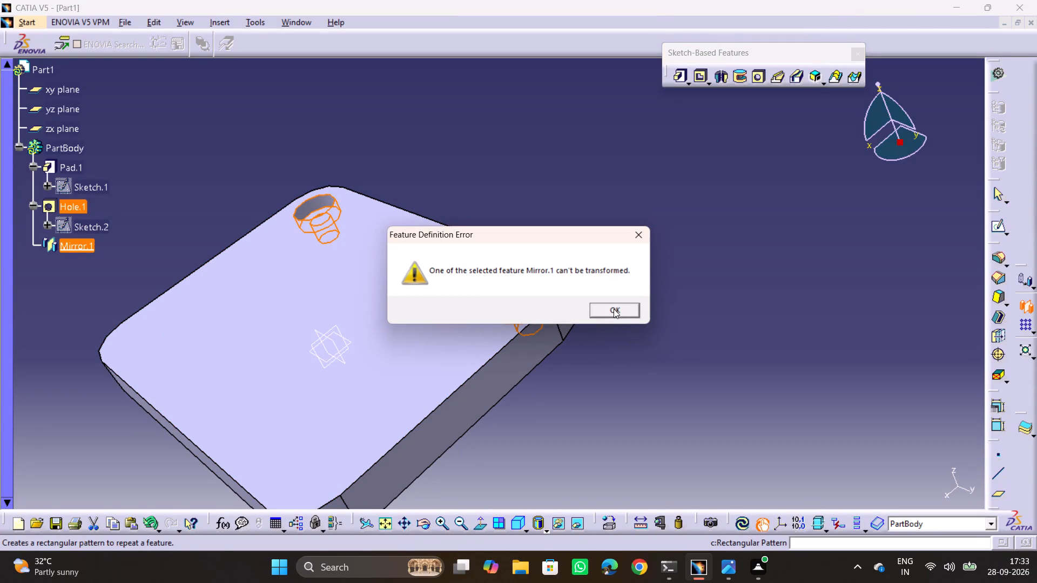
left_click(614, 309)
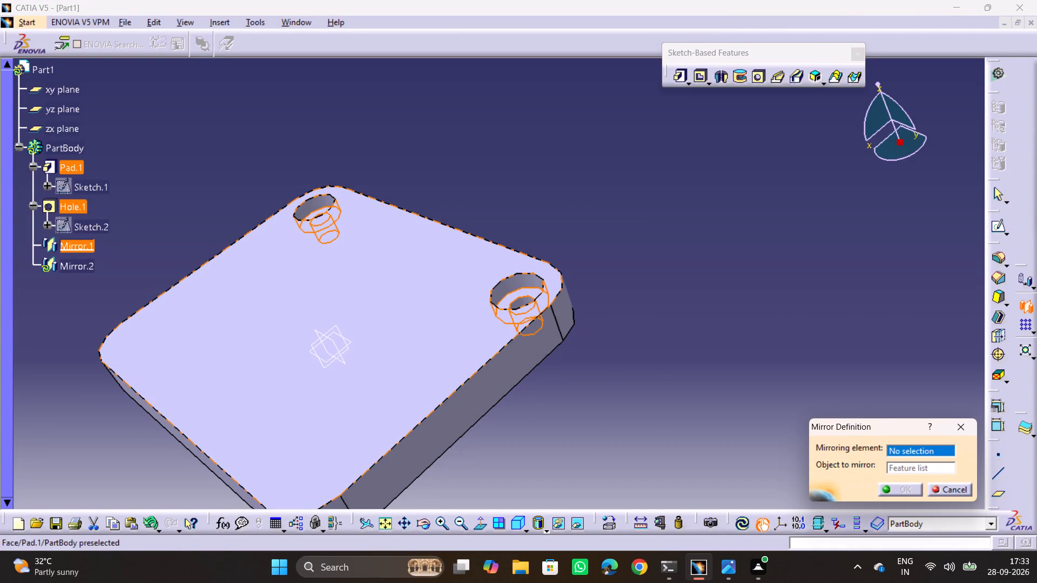
left_click(336, 343)
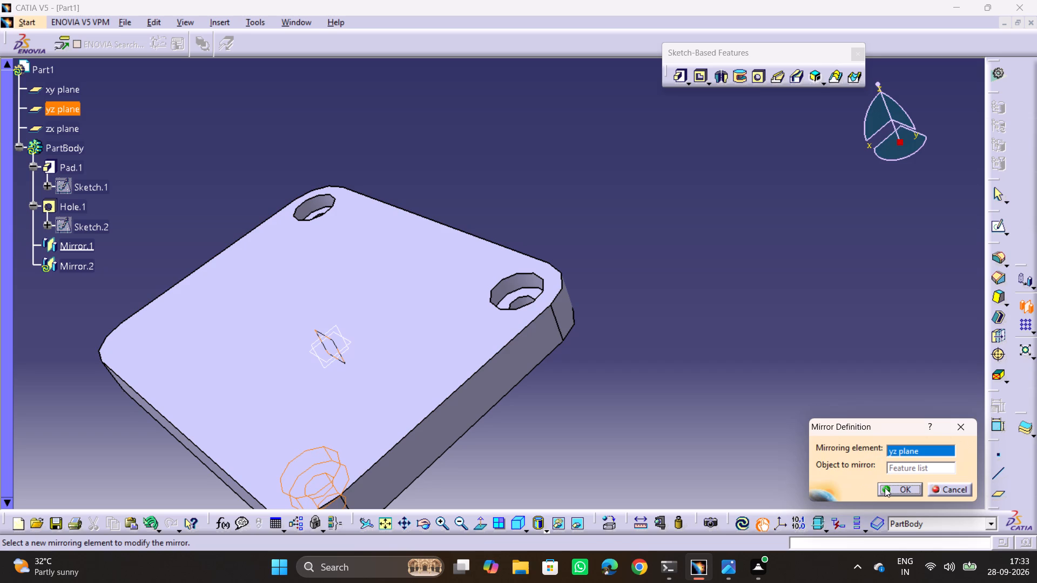
left_click(887, 491)
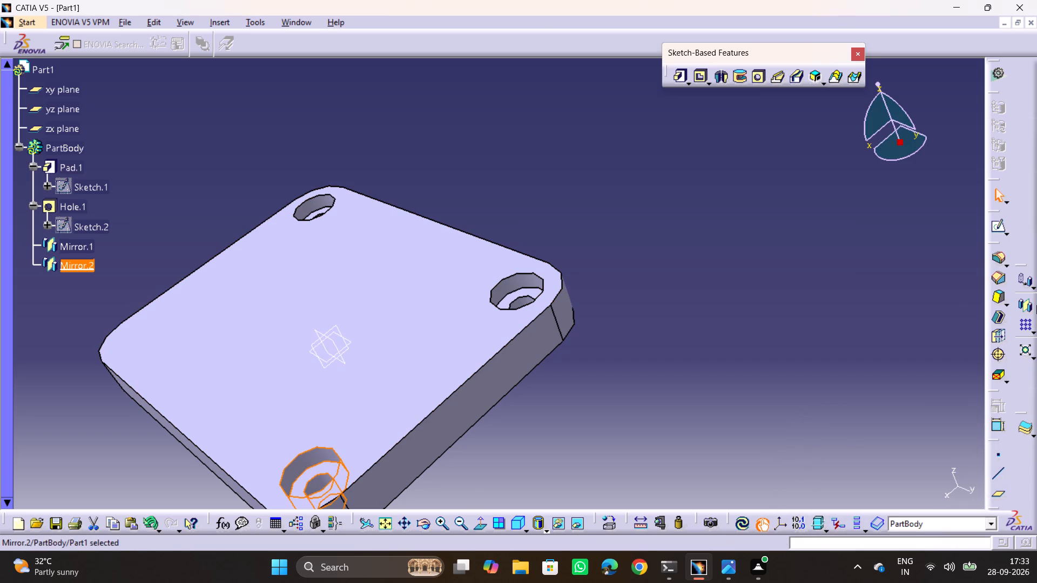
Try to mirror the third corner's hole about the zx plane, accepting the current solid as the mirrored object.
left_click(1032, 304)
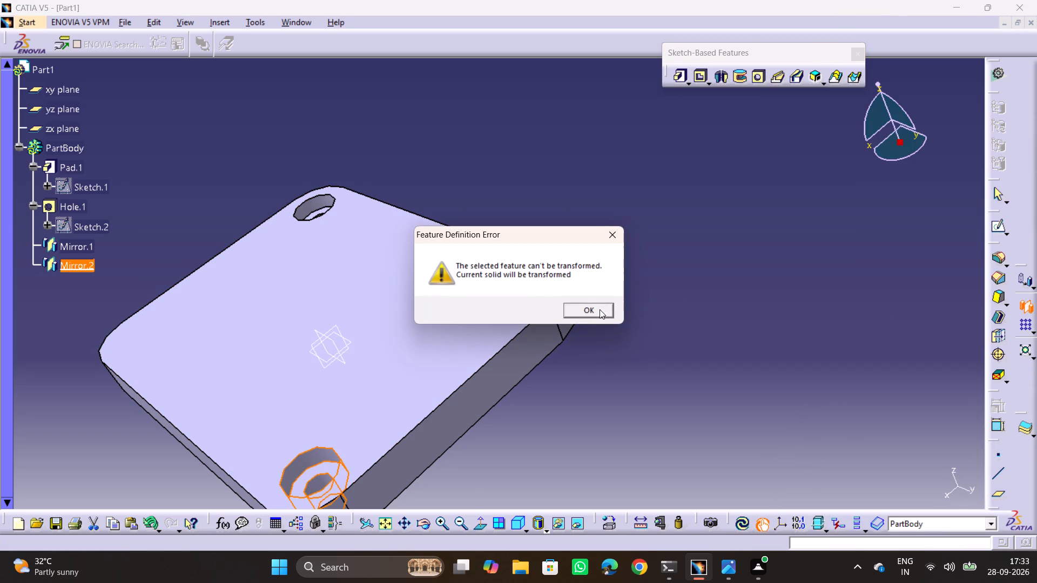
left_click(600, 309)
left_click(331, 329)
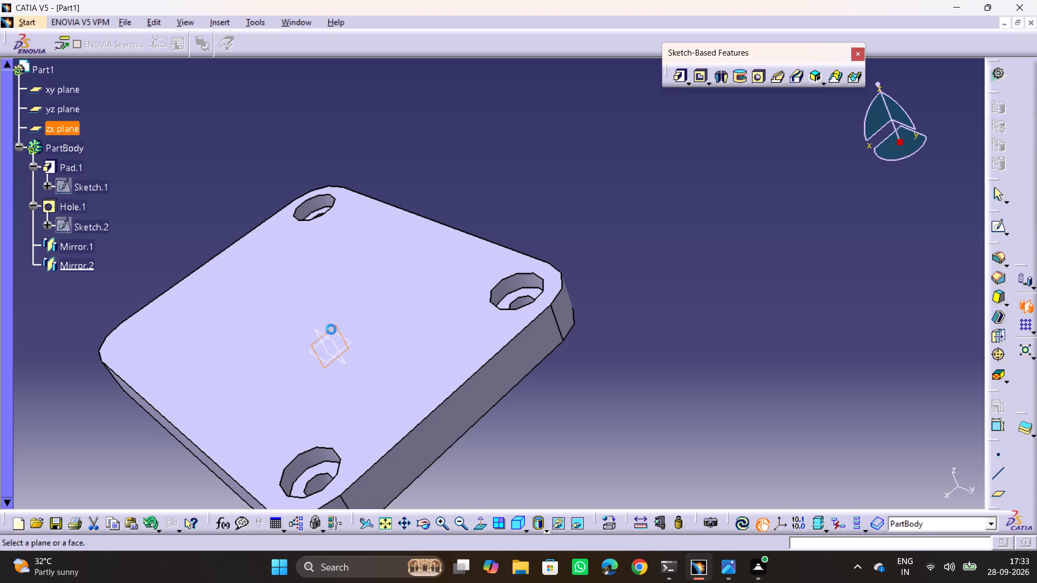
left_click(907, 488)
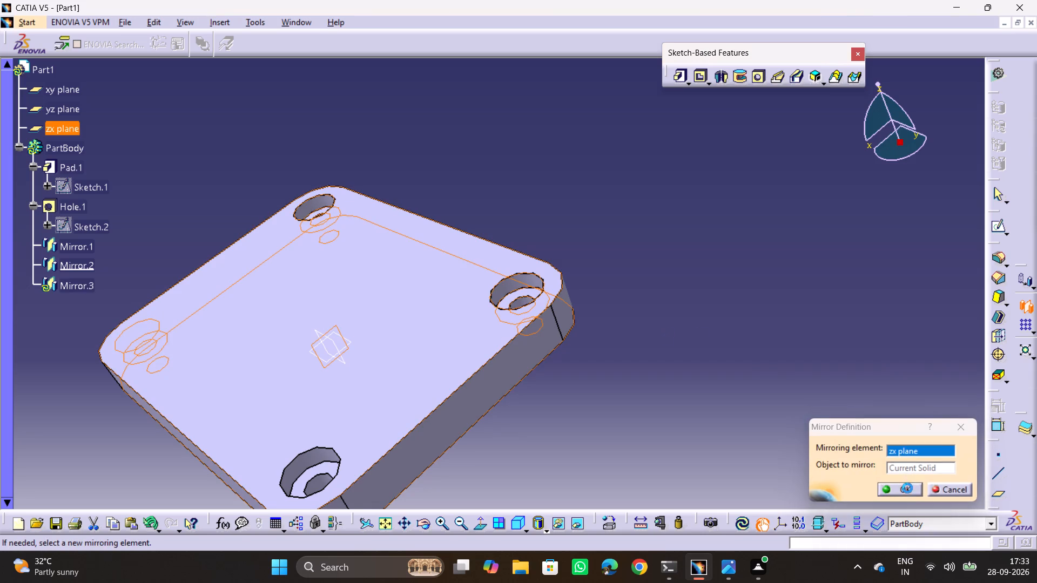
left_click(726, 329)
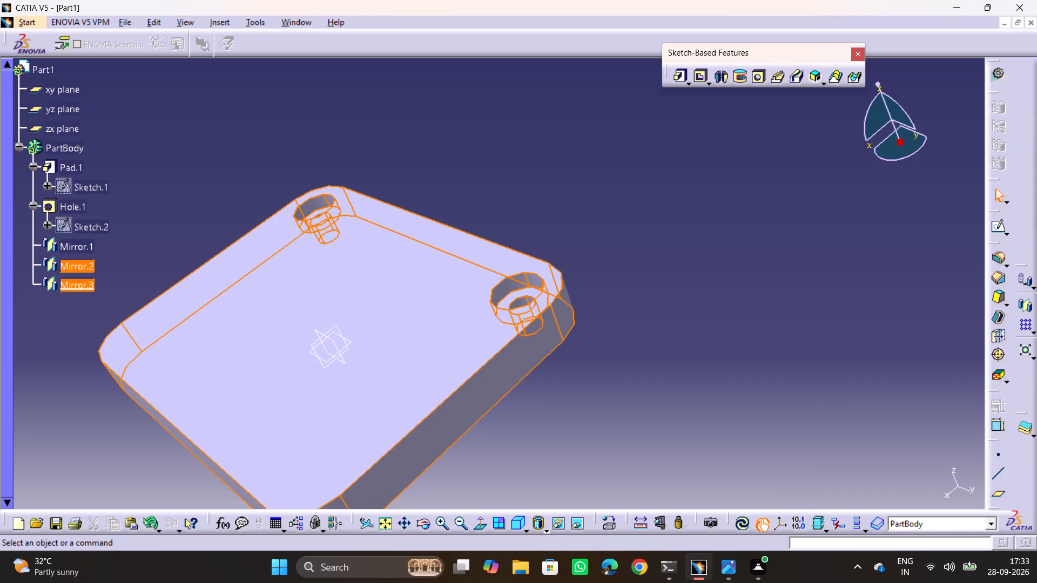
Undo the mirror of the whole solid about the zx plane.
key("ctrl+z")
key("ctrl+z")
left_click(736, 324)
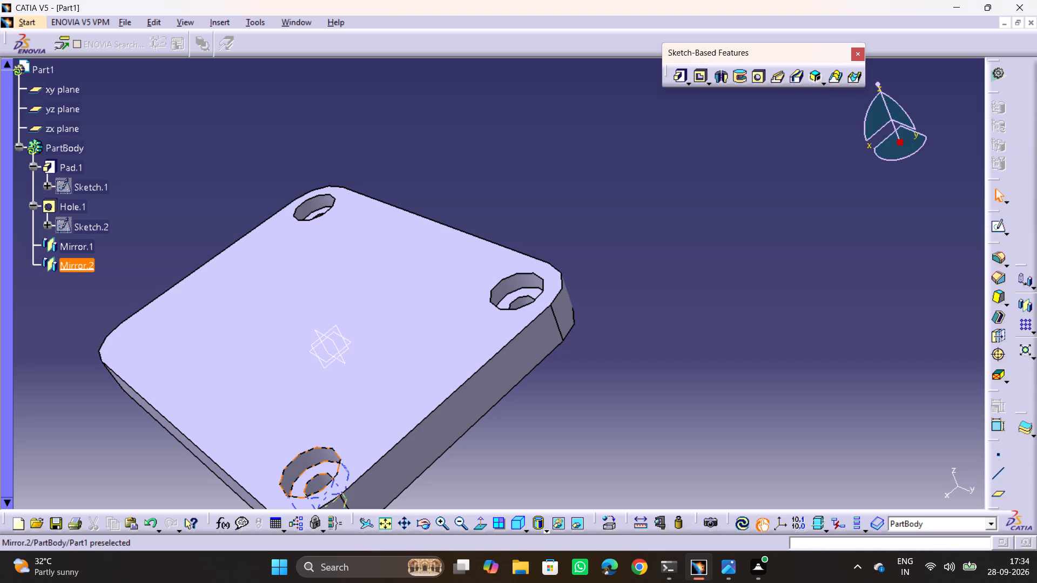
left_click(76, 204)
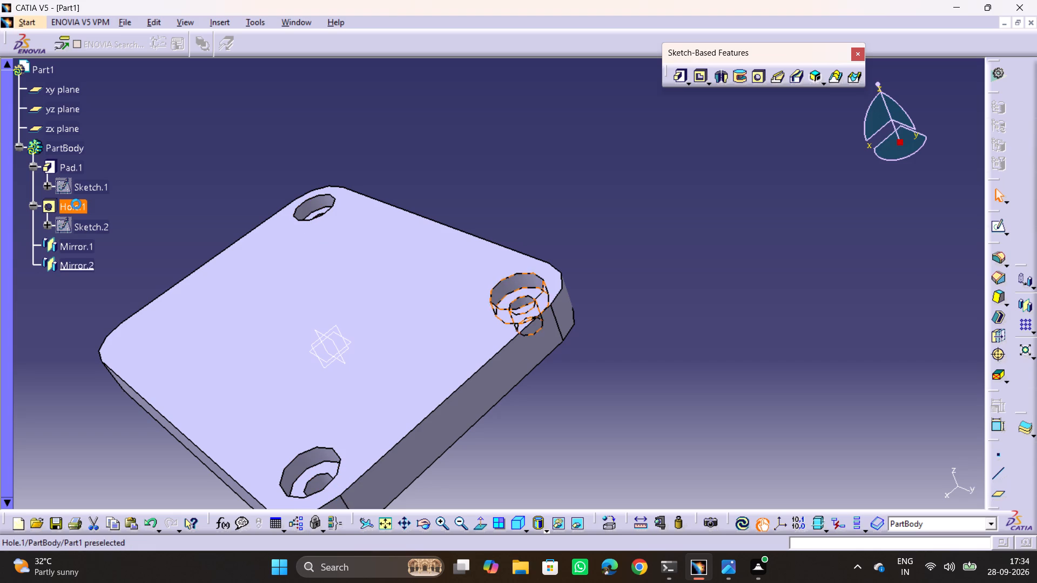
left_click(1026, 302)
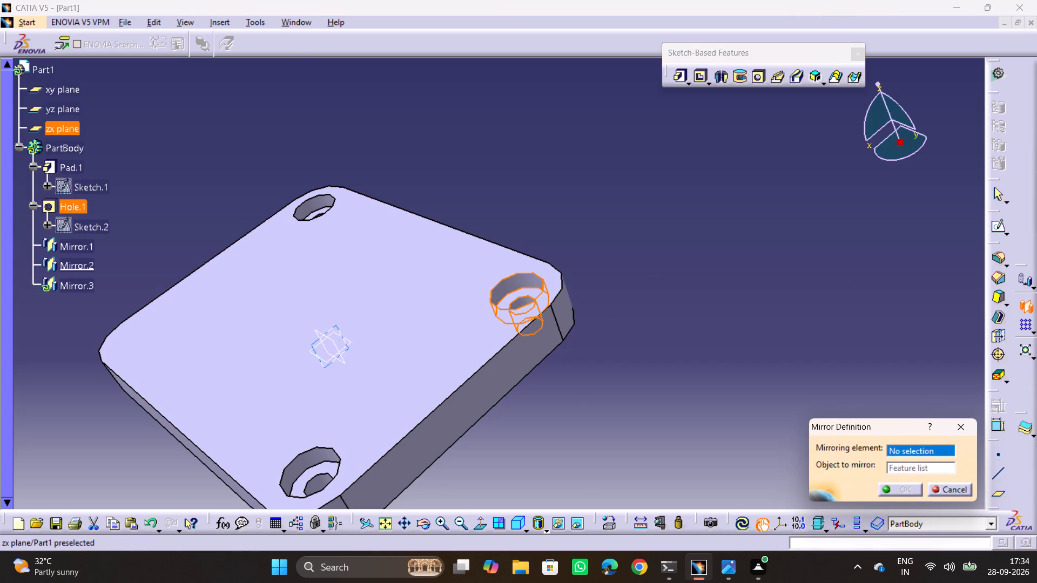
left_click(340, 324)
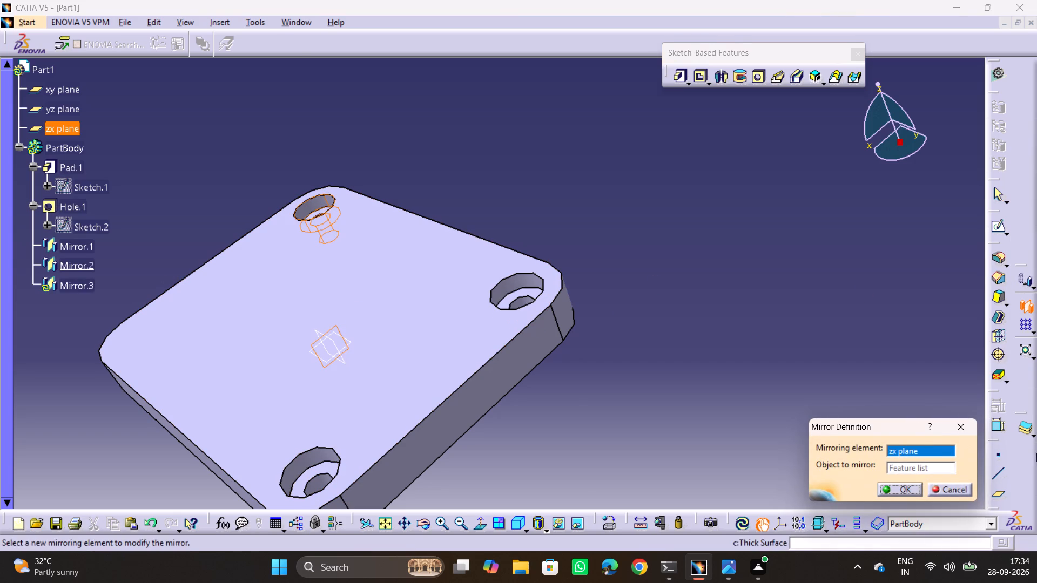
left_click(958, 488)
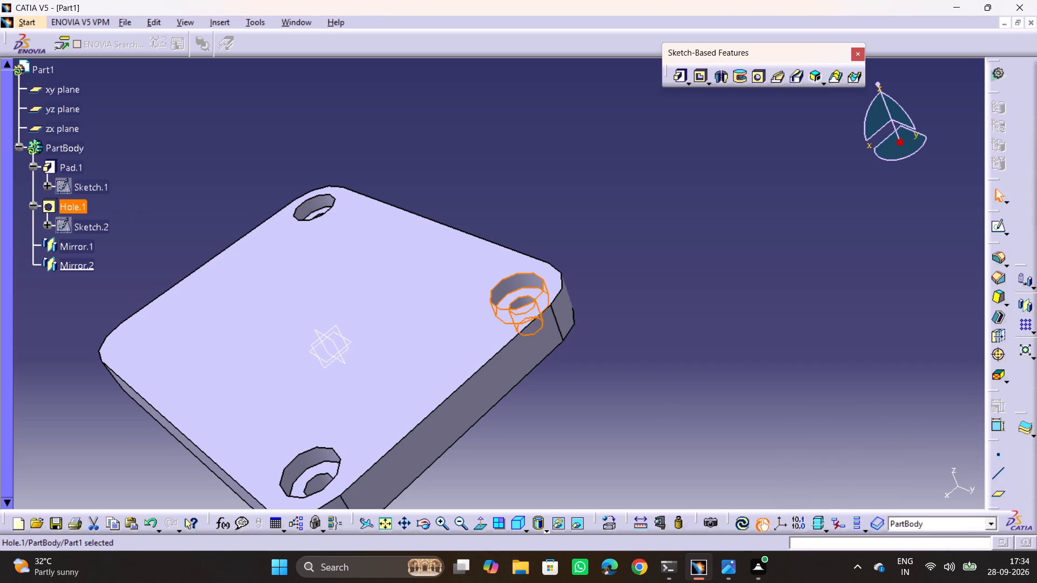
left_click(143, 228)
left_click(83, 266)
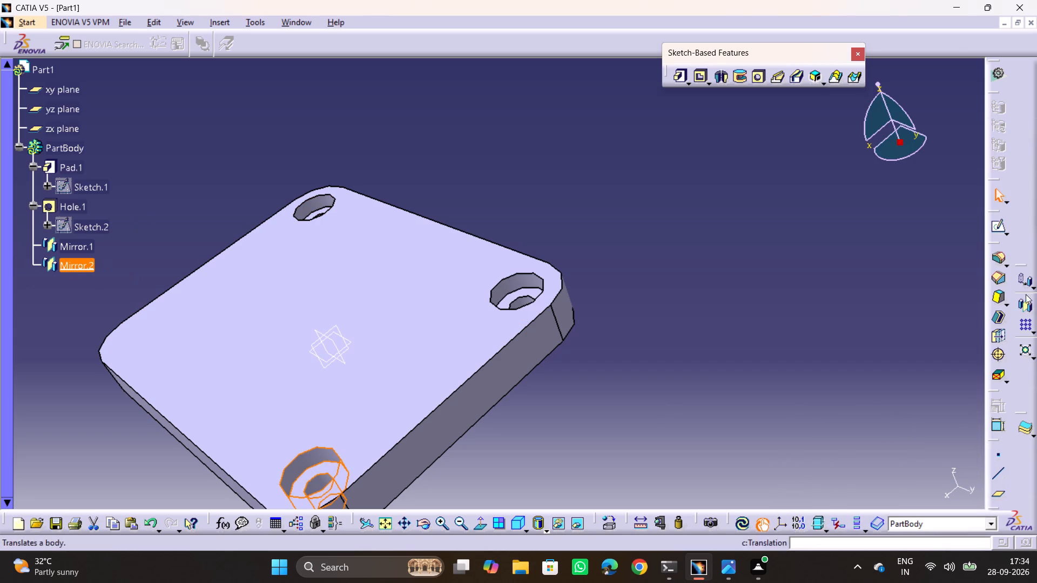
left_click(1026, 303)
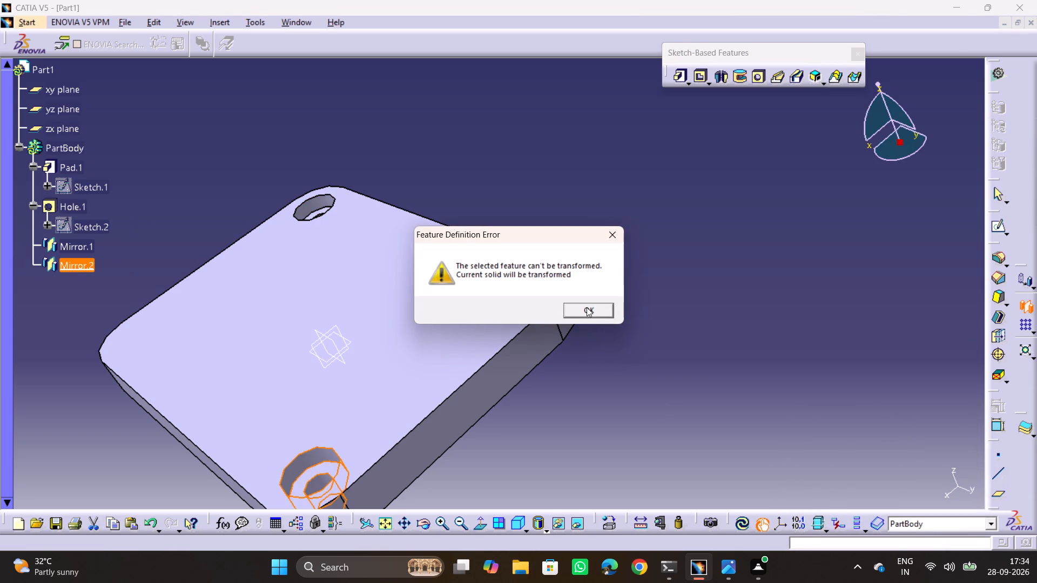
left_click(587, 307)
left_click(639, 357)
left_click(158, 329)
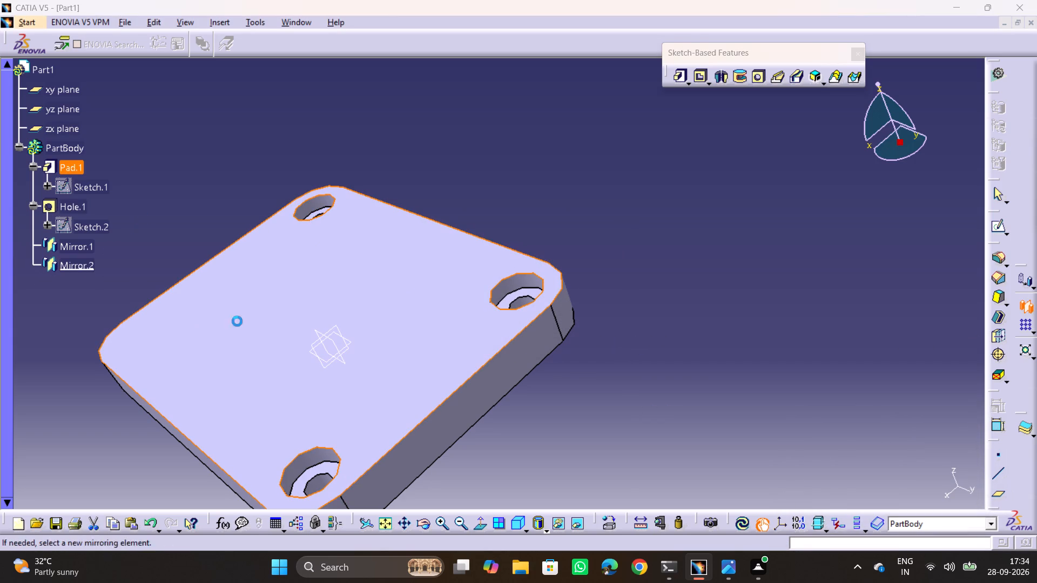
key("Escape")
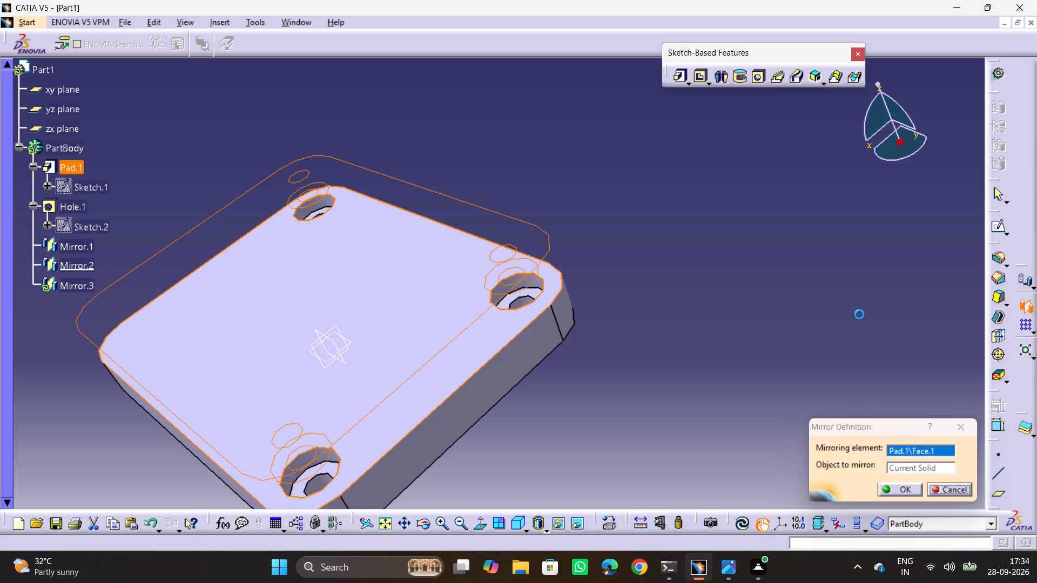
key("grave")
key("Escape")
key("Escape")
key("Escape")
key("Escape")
Add a blind counterbored hole, 3 mm diameter and 5 mm deep, at the plate's remaining corner, concentric with the rounded corner edge.
left_click(761, 79)
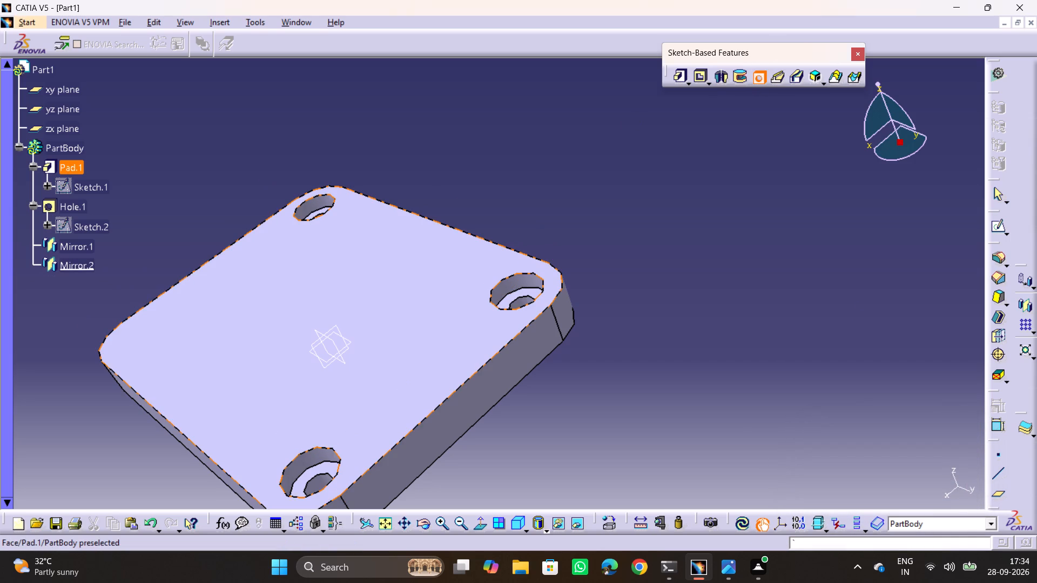
left_click(151, 345)
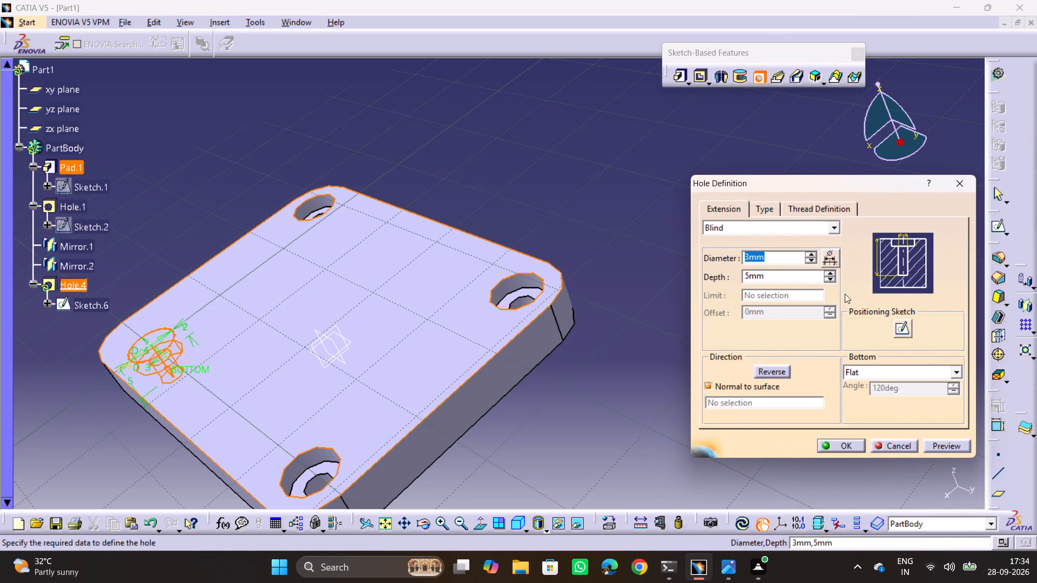
left_click(900, 329)
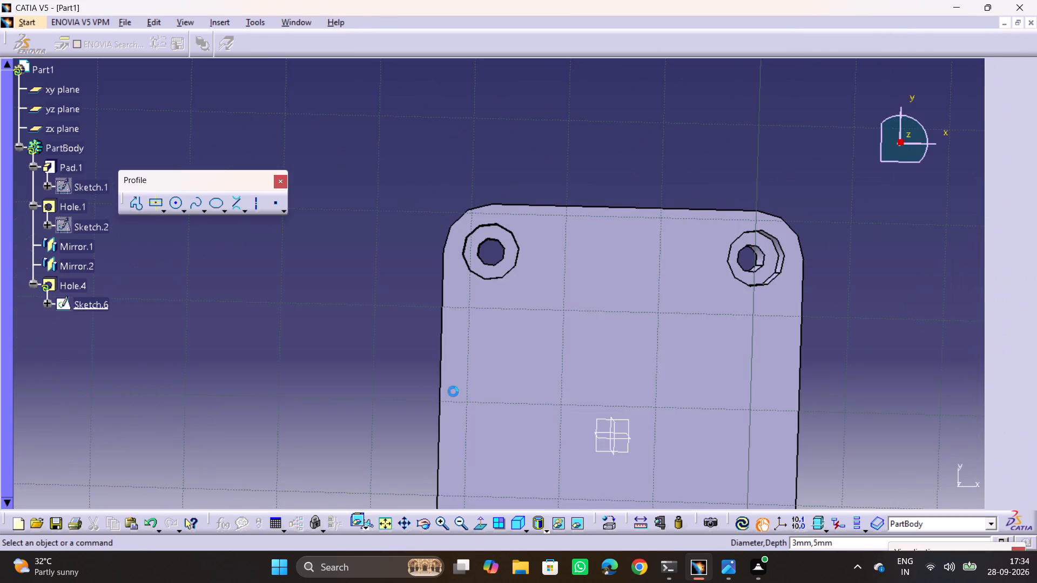
middle_click_drag(606, 349, 613, 73)
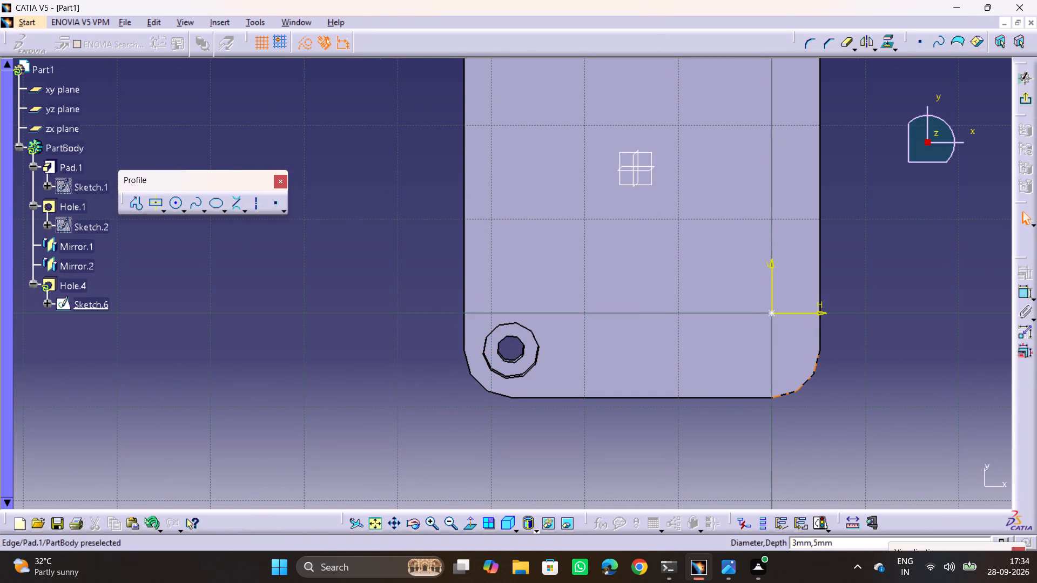
left_click(803, 383)
left_click(771, 310, "ctrl")
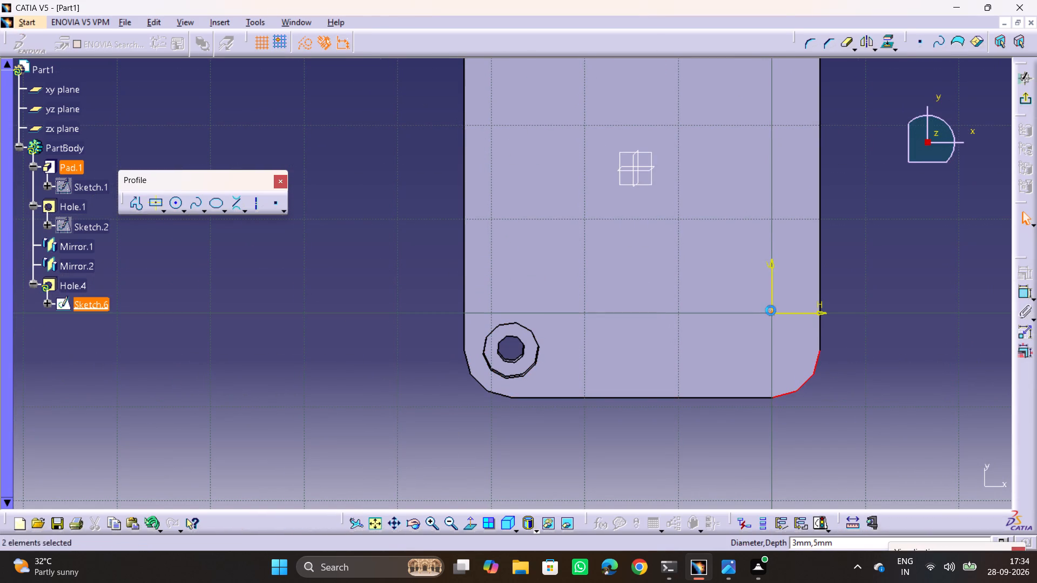
left_click(1023, 268)
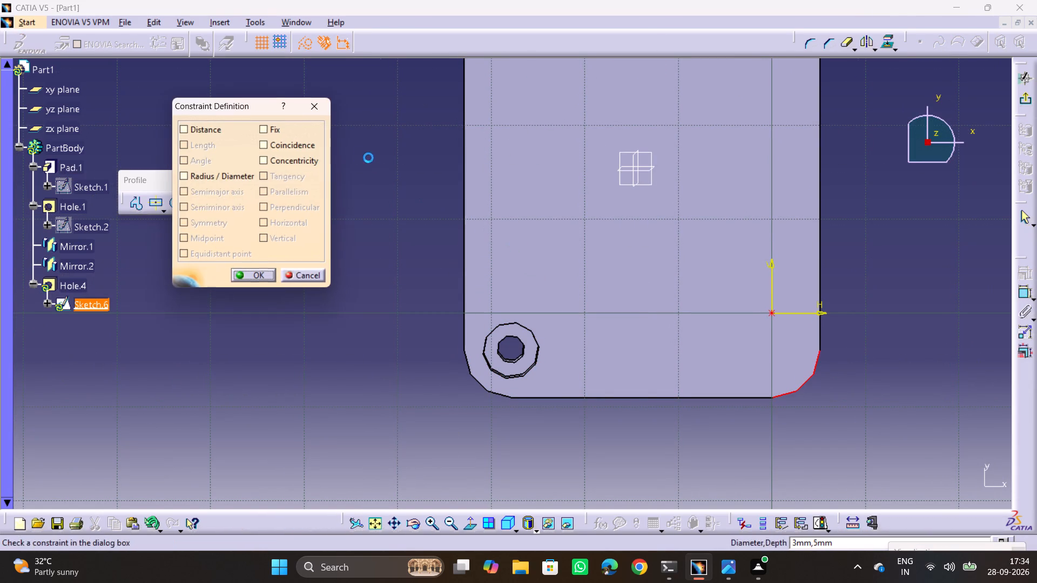
left_click(294, 165)
left_click(254, 279)
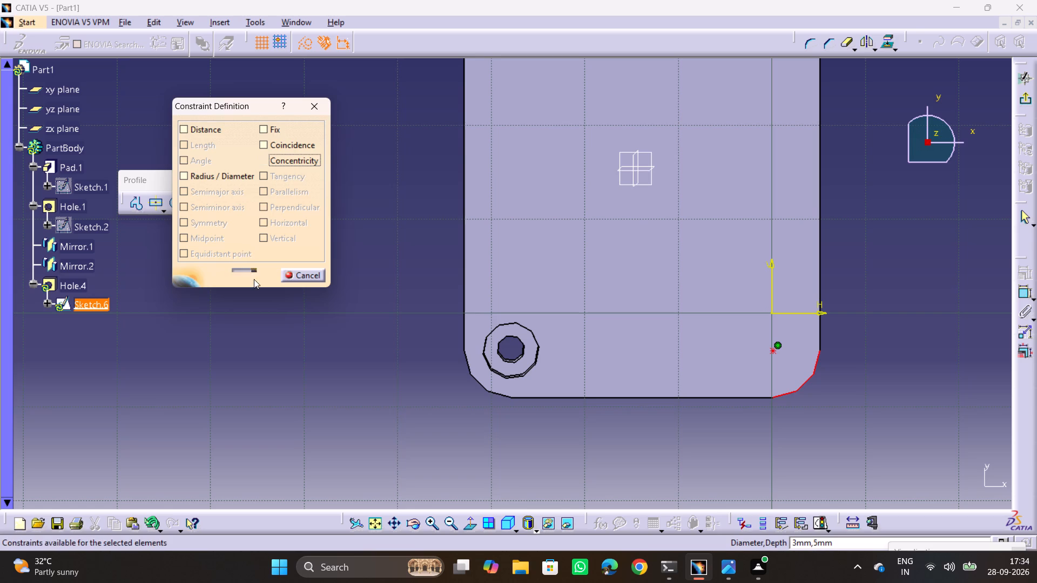
left_click(1032, 99)
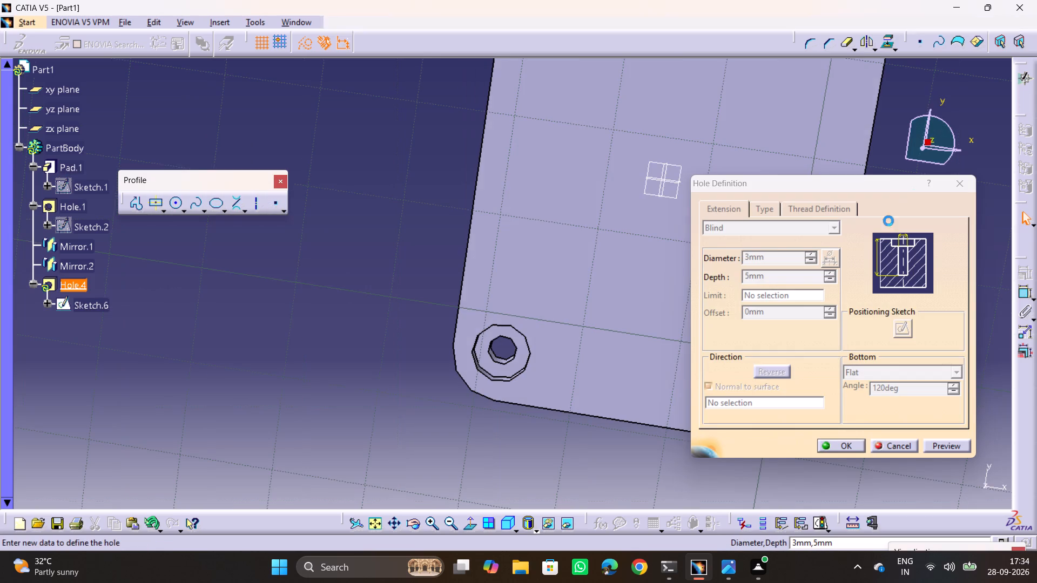
middle_click_drag(395, 376, 421, 286)
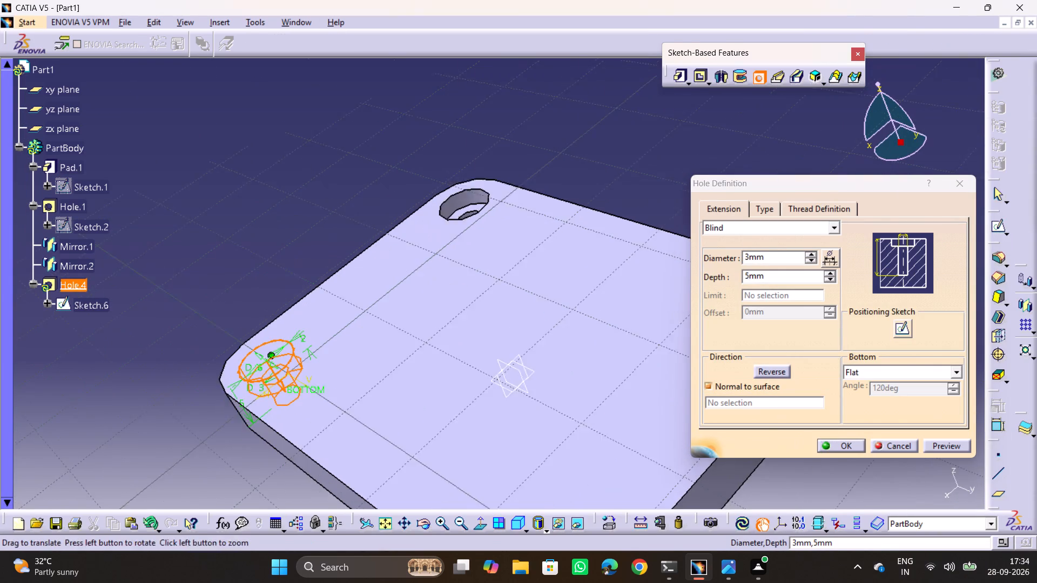
middle_click_drag(421, 286, 423, 275)
left_click(847, 448)
left_click(270, 225)
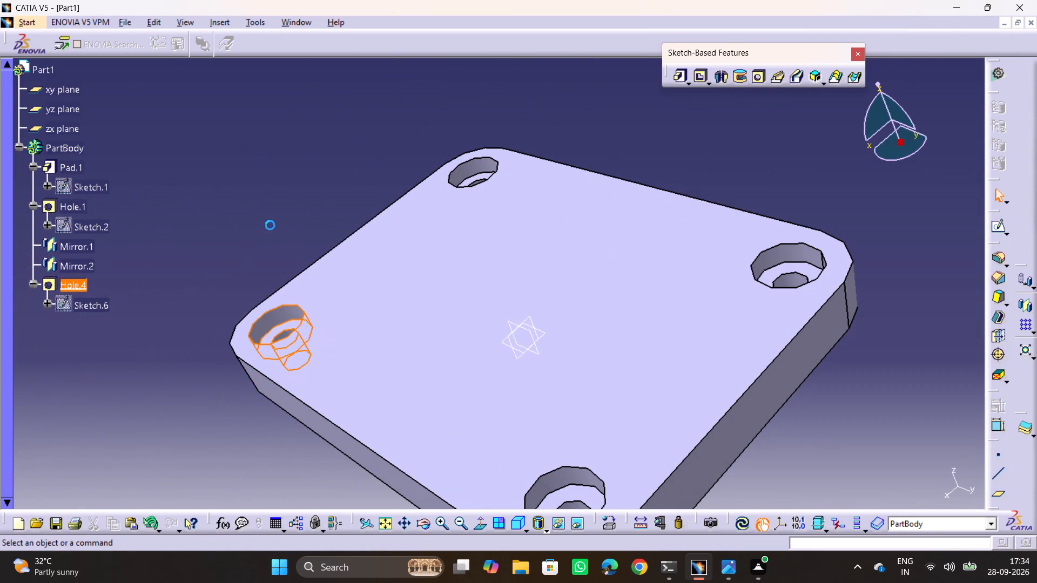
Examine the plate and its four counterbored corner holes from several angles.
middle_click_drag(542, 314, 605, 286)
scroll(592, 272, "down", 1)
middle_click_drag(587, 273, 578, 274)
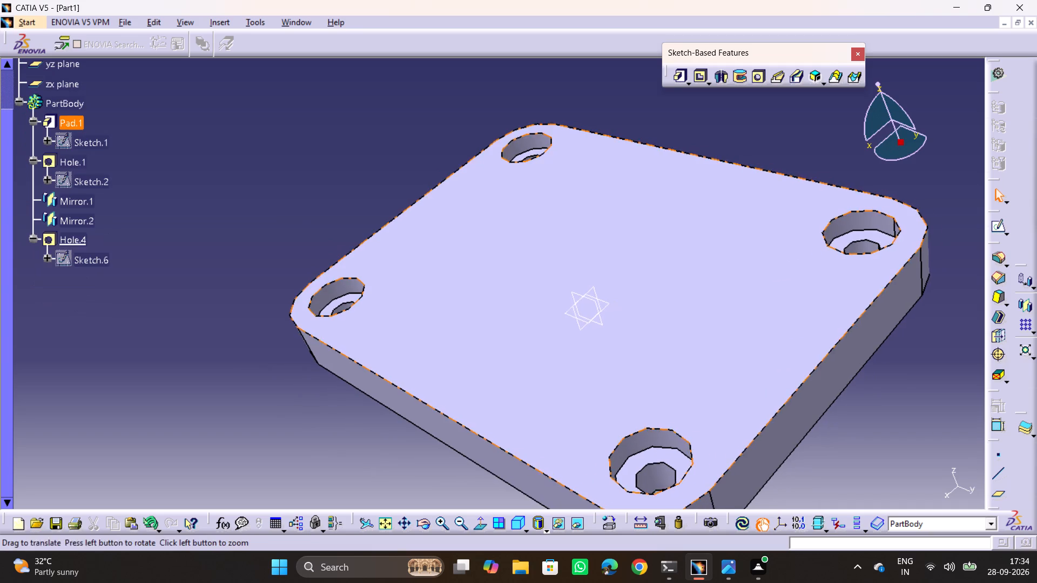
middle_click_drag(578, 274, 702, 268)
left_click_drag(578, 274, 702, 268)
scroll(702, 268, "up", 1)
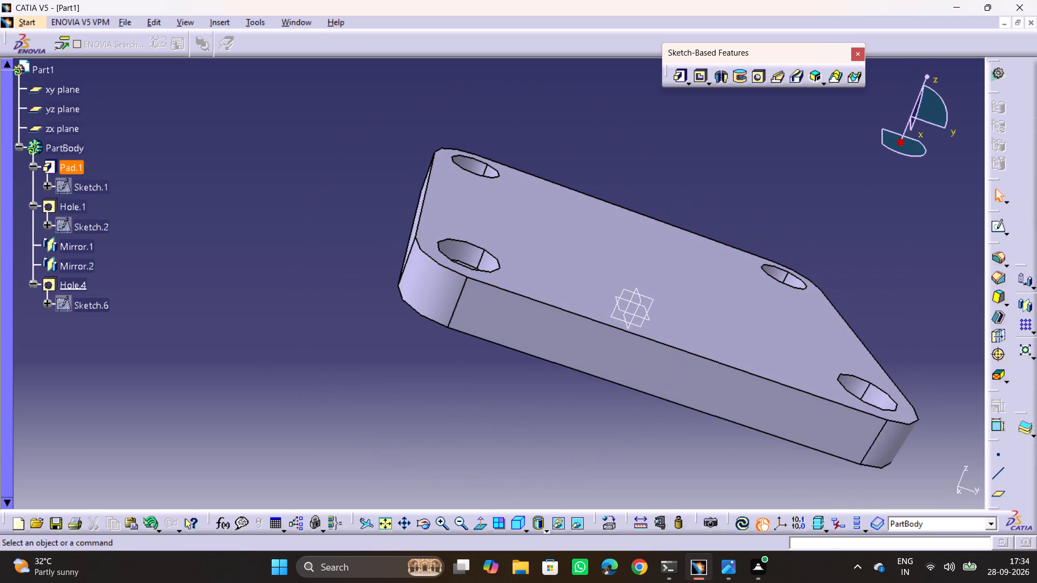
middle_click_drag(495, 224, 789, 66)
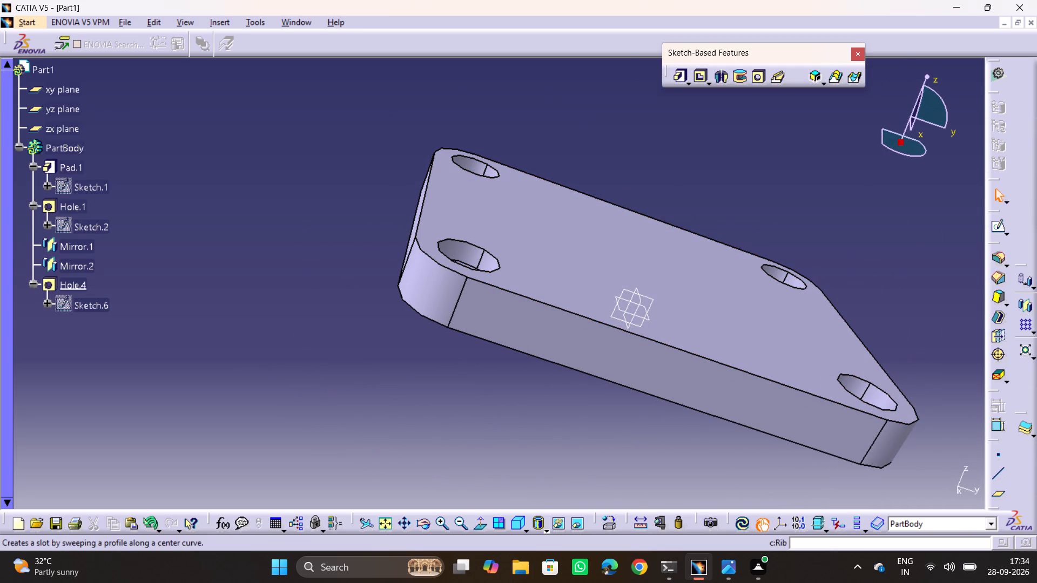
middle_click_drag(789, 66, 440, 428)
left_click_drag(482, 226, 440, 428)
scroll(574, 396, "down", 1)
middle_click_drag(574, 396, 489, 377)
left_click_drag(571, 395, 489, 377)
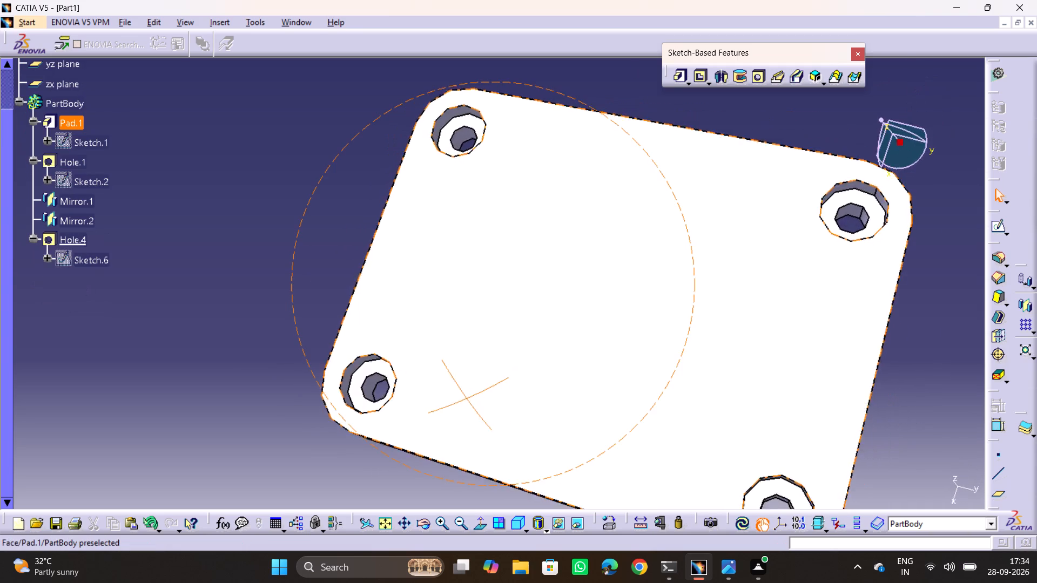
left_click_drag(489, 377, 542, 221)
middle_click_drag(489, 377, 542, 221)
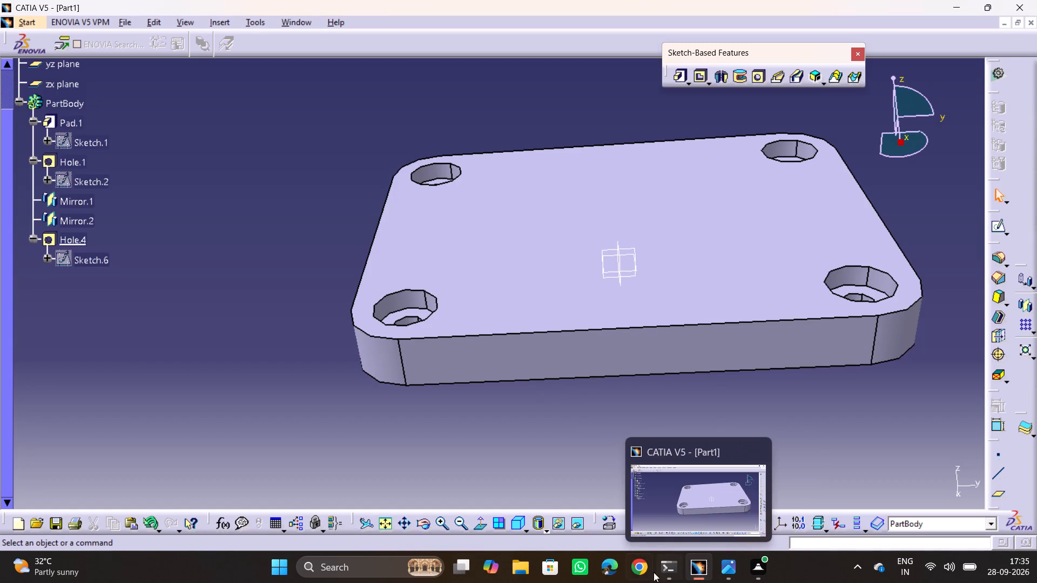
Switch to drawing 6.jpg and study the plate's underside view and section B-B, returning to CATIA.
left_click(738, 573)
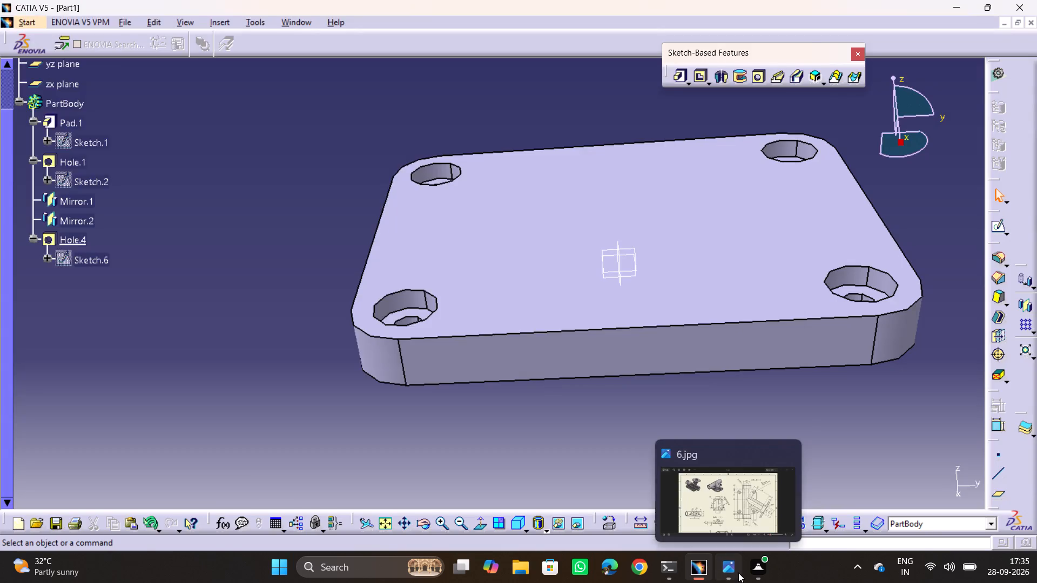
middle_click_drag(402, 168, 444, 140)
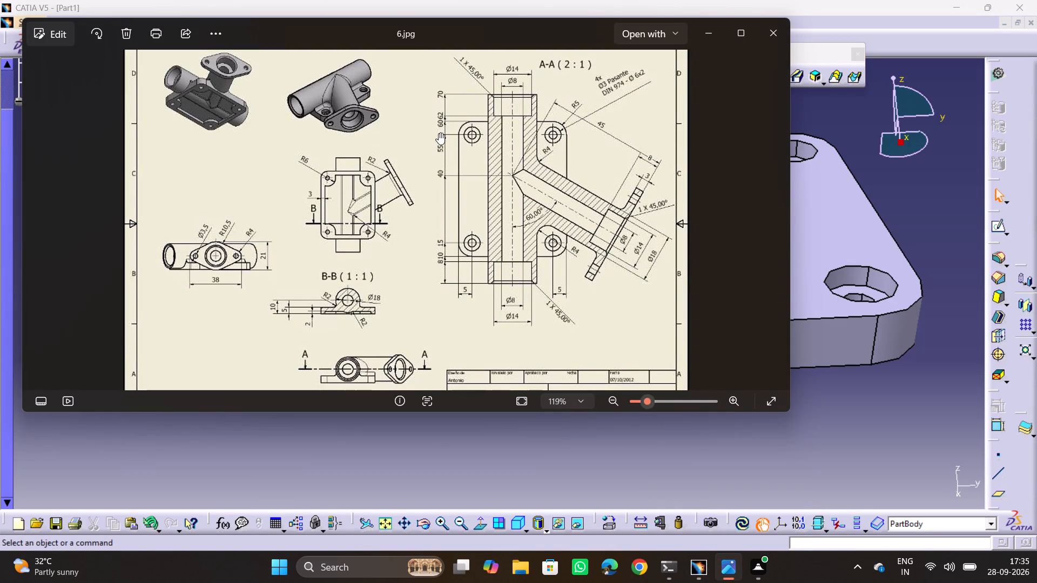
scroll(364, 245, "up", 5)
middle_click_drag(362, 212, 366, 209)
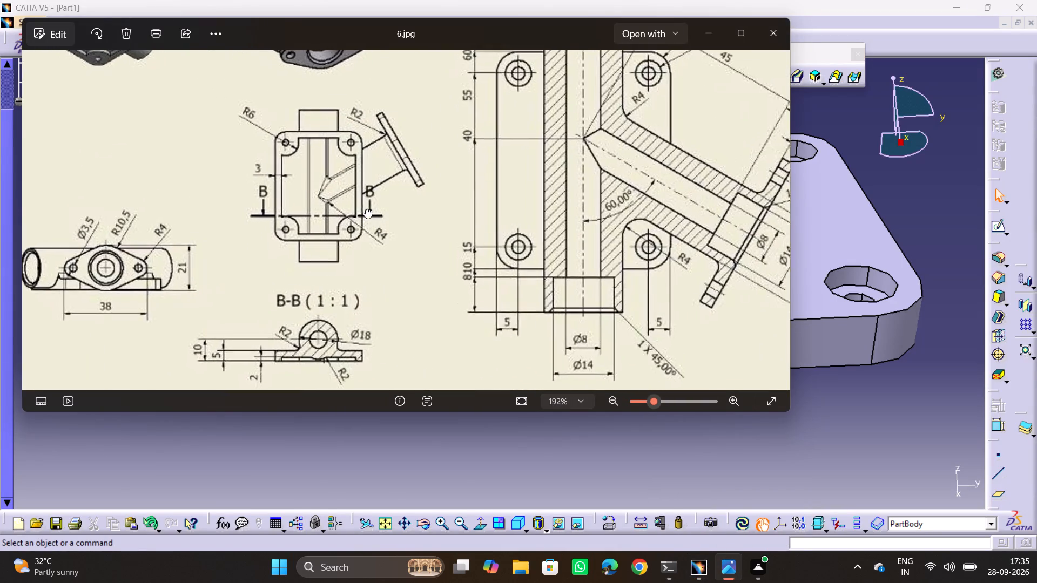
middle_click_drag(366, 209, 481, 191)
scroll(481, 178, "down", 2)
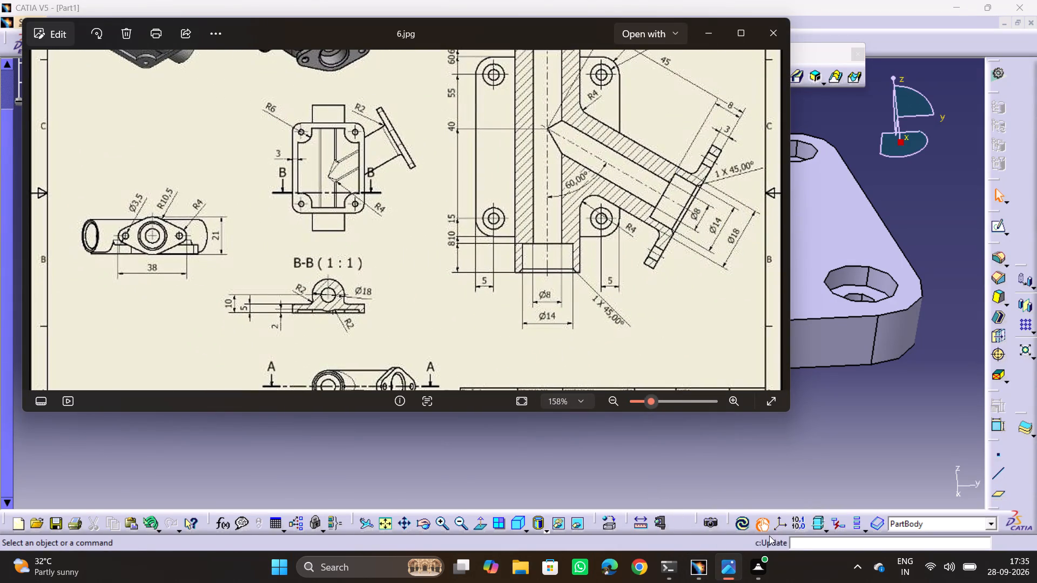
left_click(701, 565)
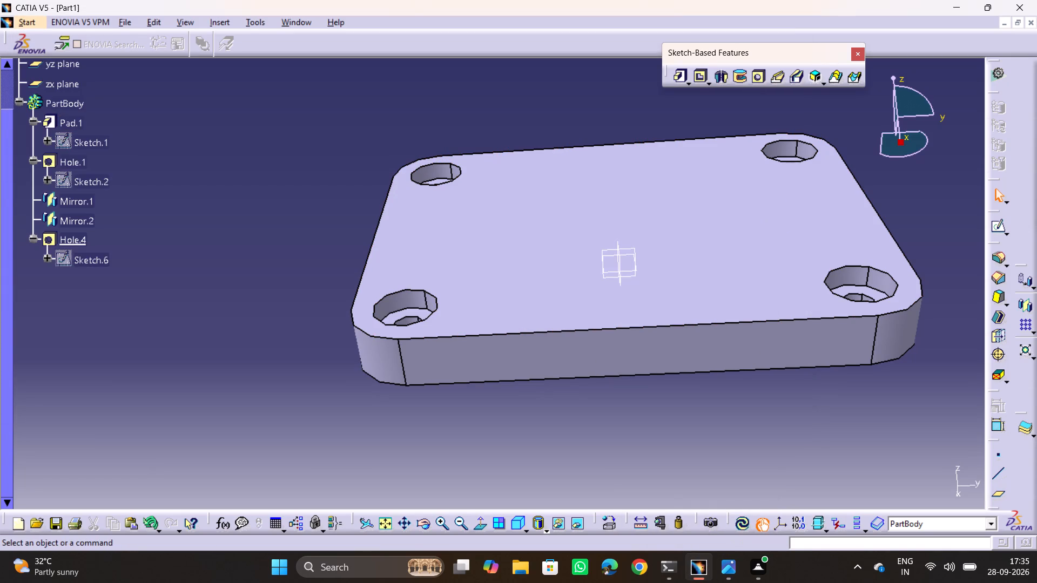
Start a sketch on the plate's bottom face.
left_click(518, 524)
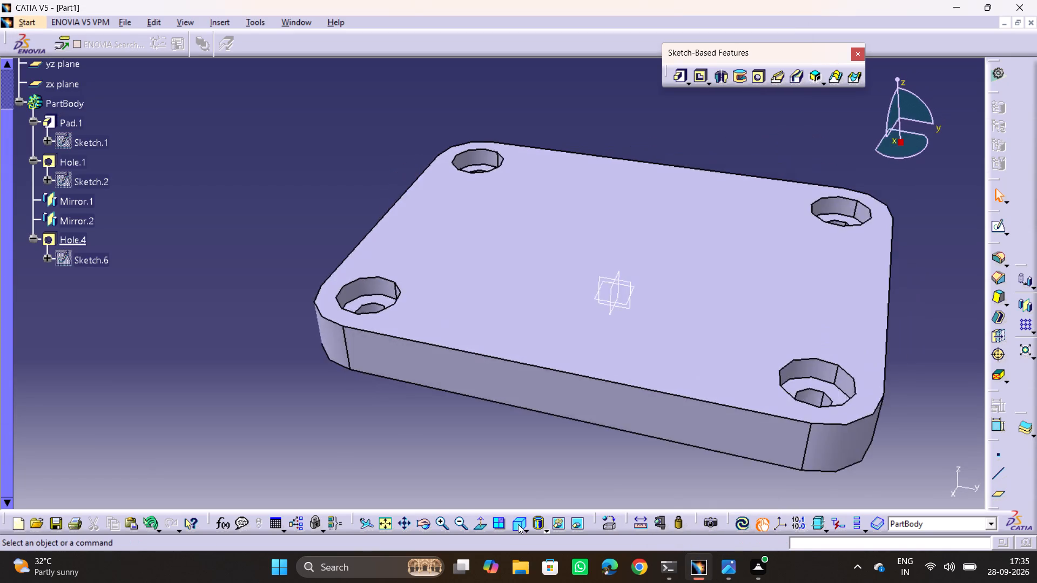
middle_click_drag(550, 394, 554, 306)
middle_click_drag(554, 318, 557, 247)
left_click_drag(554, 318, 557, 247)
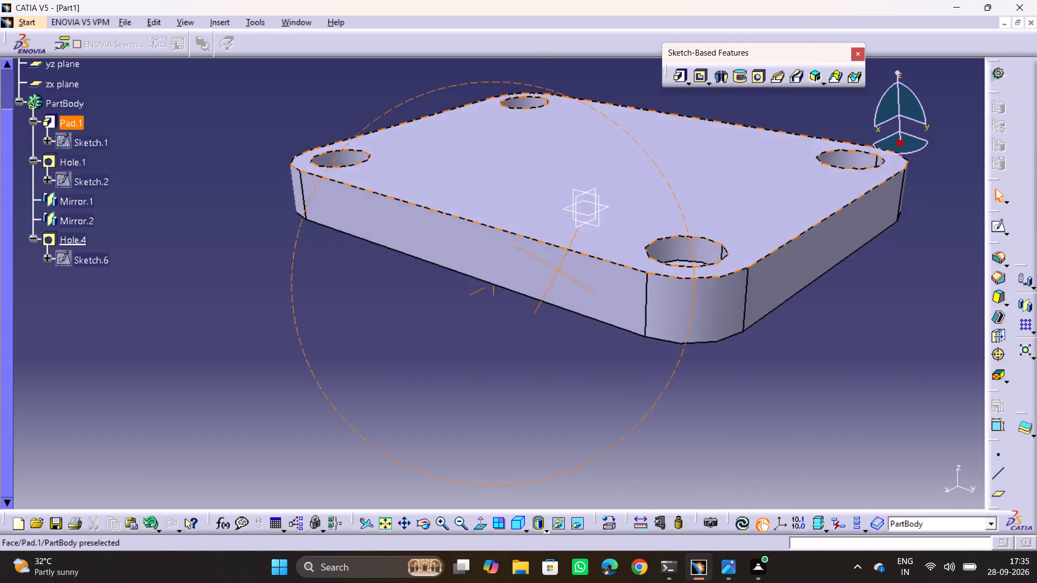
left_click_drag(557, 247, 563, 85)
middle_click_drag(557, 247, 563, 85)
scroll(558, 205, "down", 1)
left_click(563, 85)
scroll(734, 150, "up", 1)
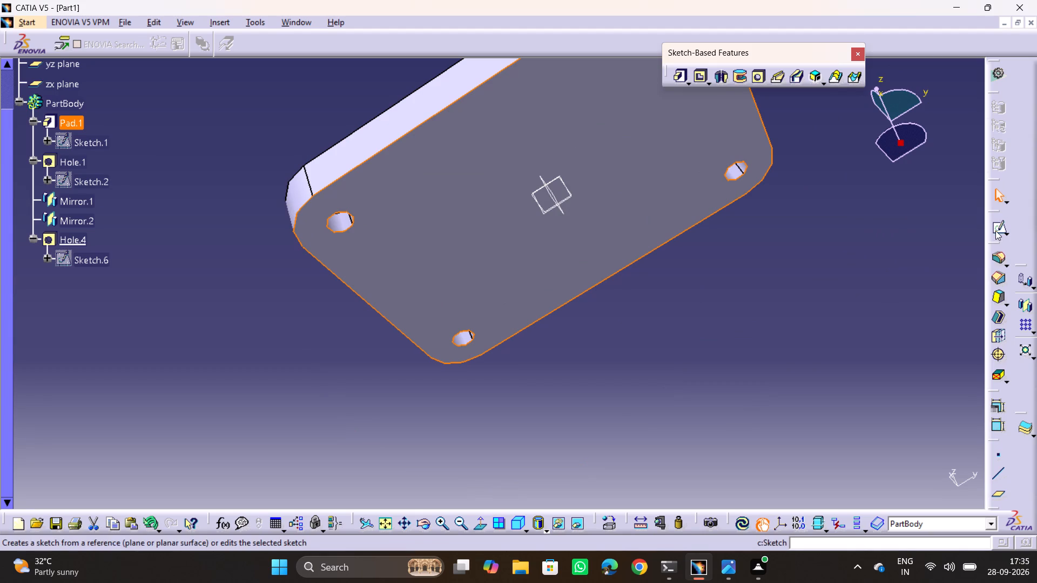
left_click(995, 231)
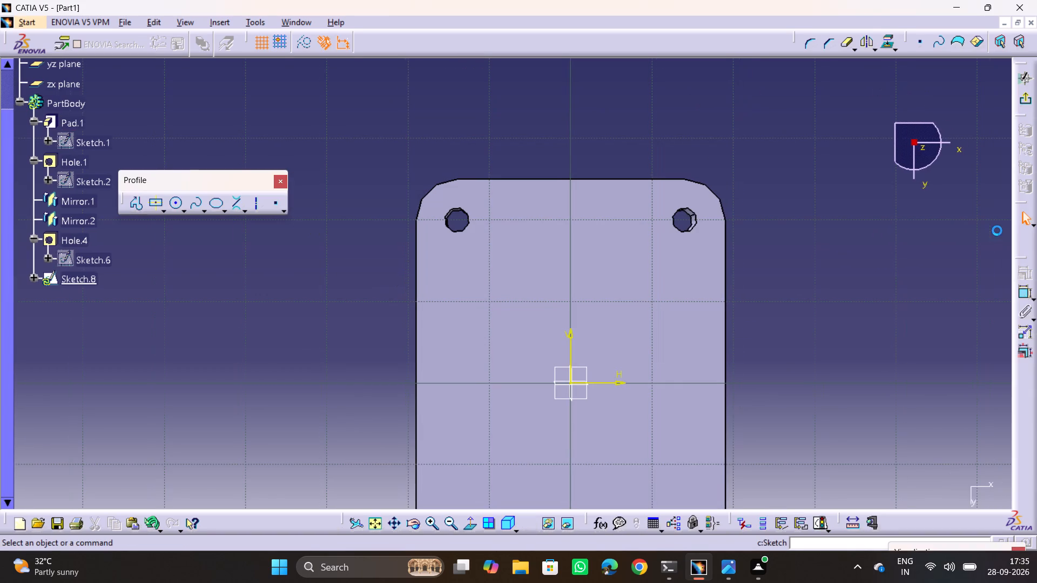
middle_click_drag(725, 288, 732, 188)
middle_click_drag(773, 200, 779, 217, "ctrl")
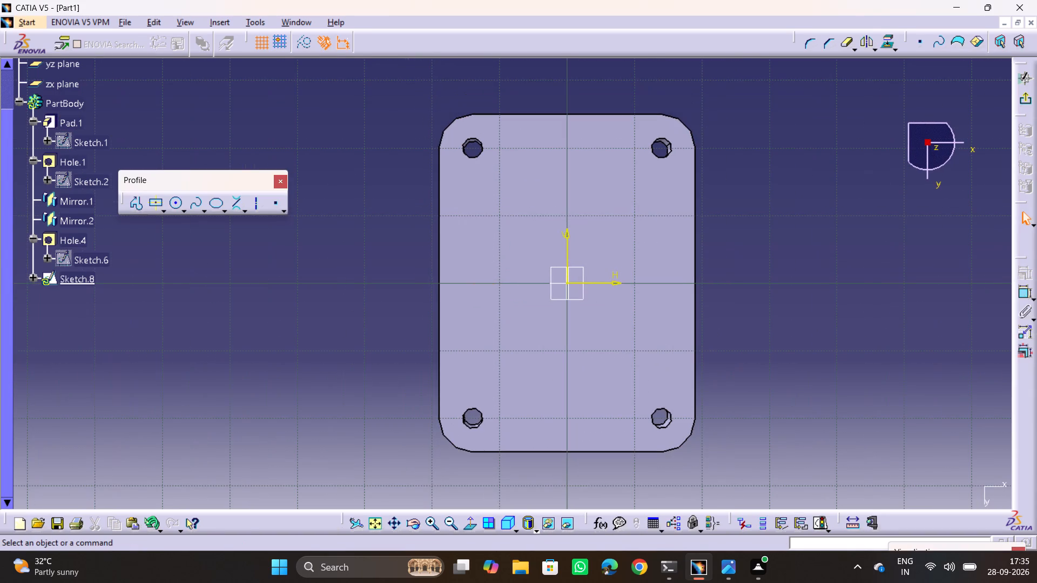
Check the underside recess in drawing 6.jpg and sketch a circle overlapping one corner hole on the plate's bottom face.
key("alt+Tab")
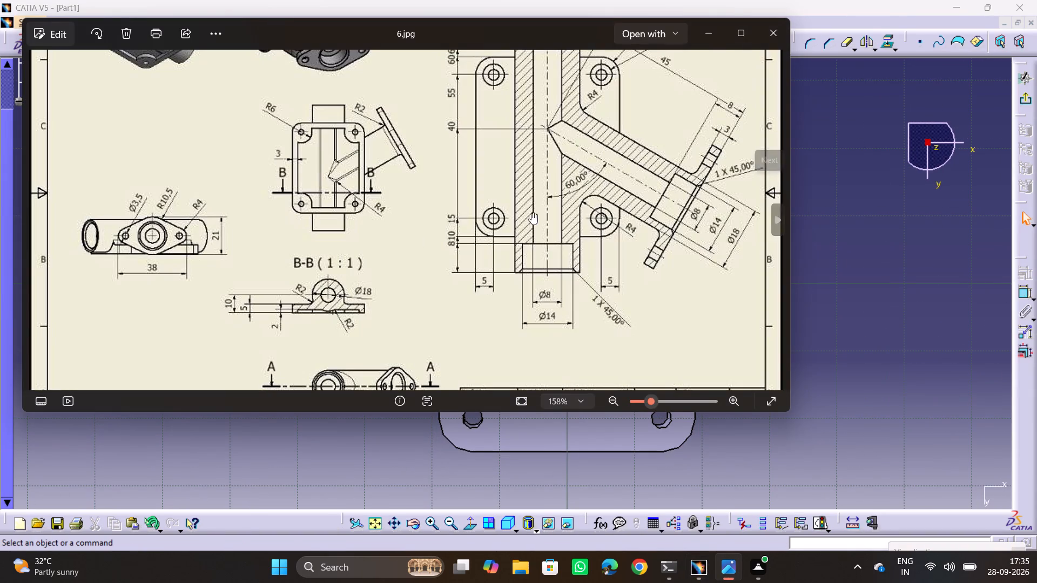
middle_click_drag(318, 212, 312, 199)
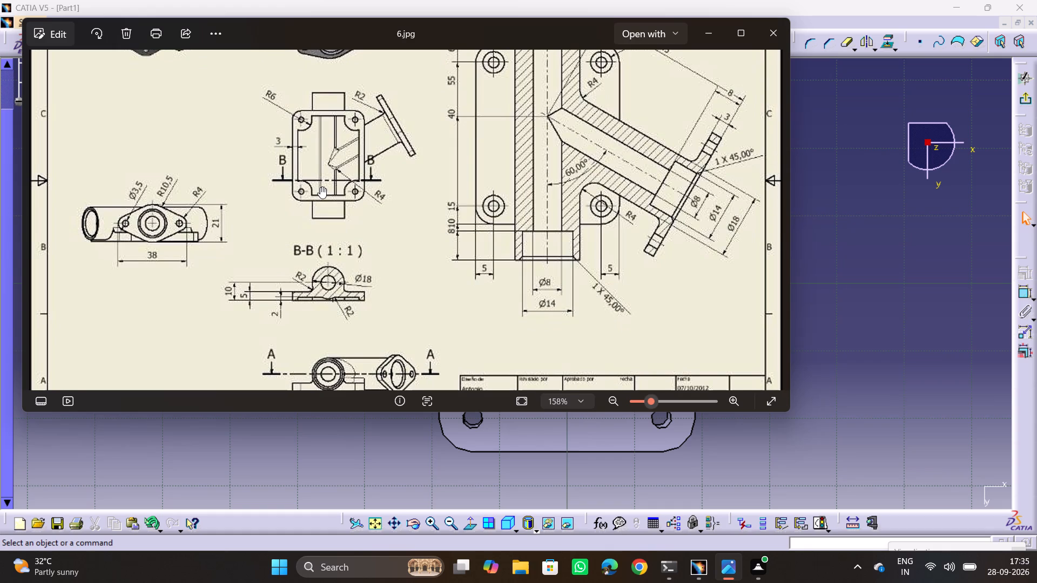
key("alt+Tab")
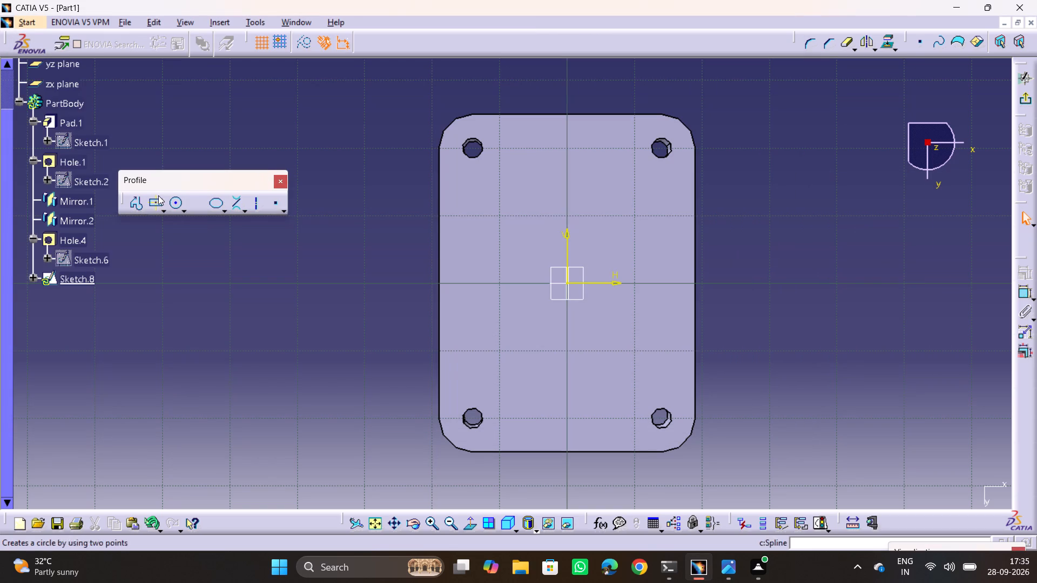
left_click(175, 207)
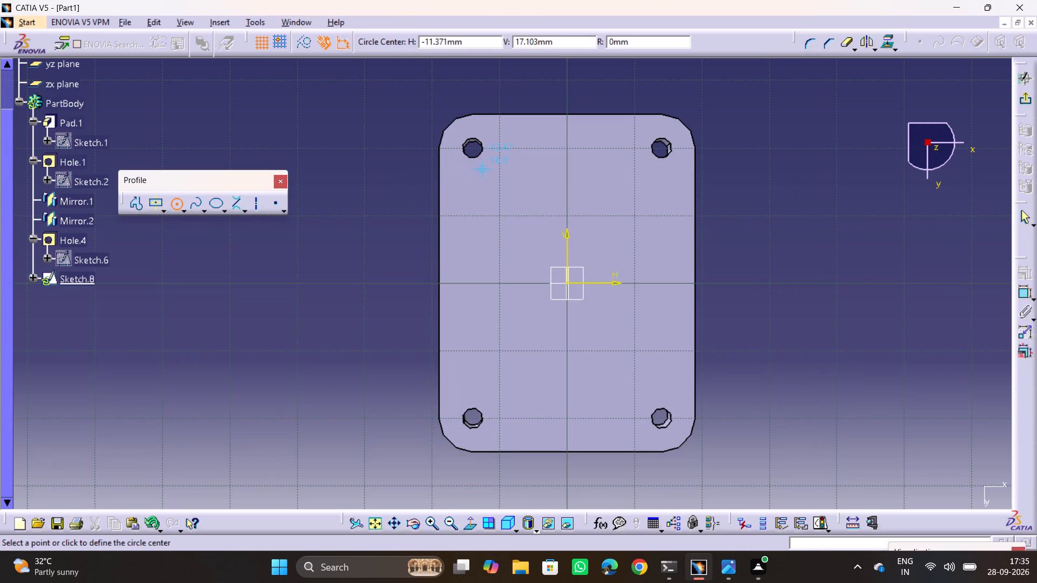
left_click(493, 167)
left_click(474, 193)
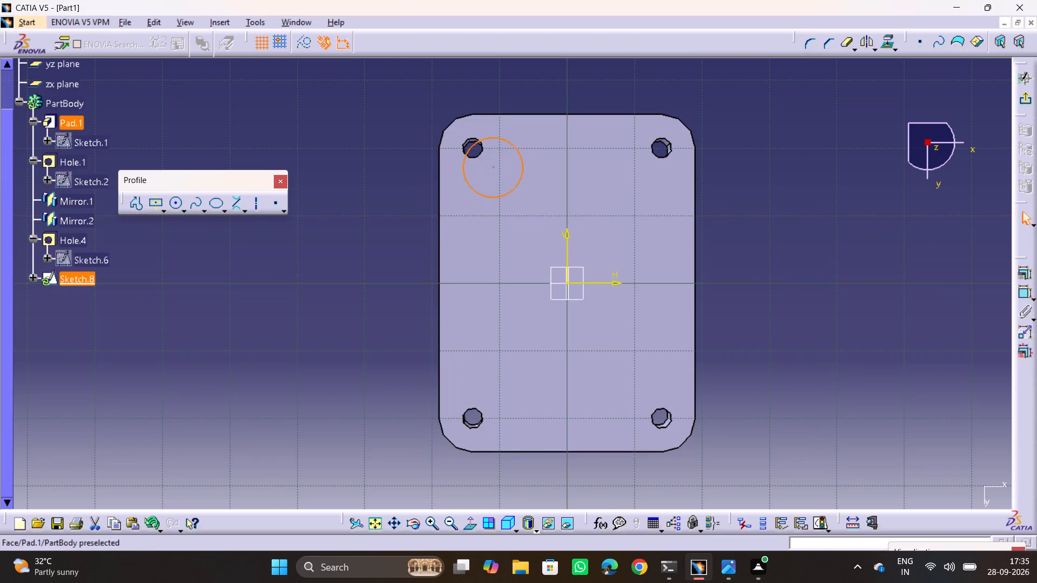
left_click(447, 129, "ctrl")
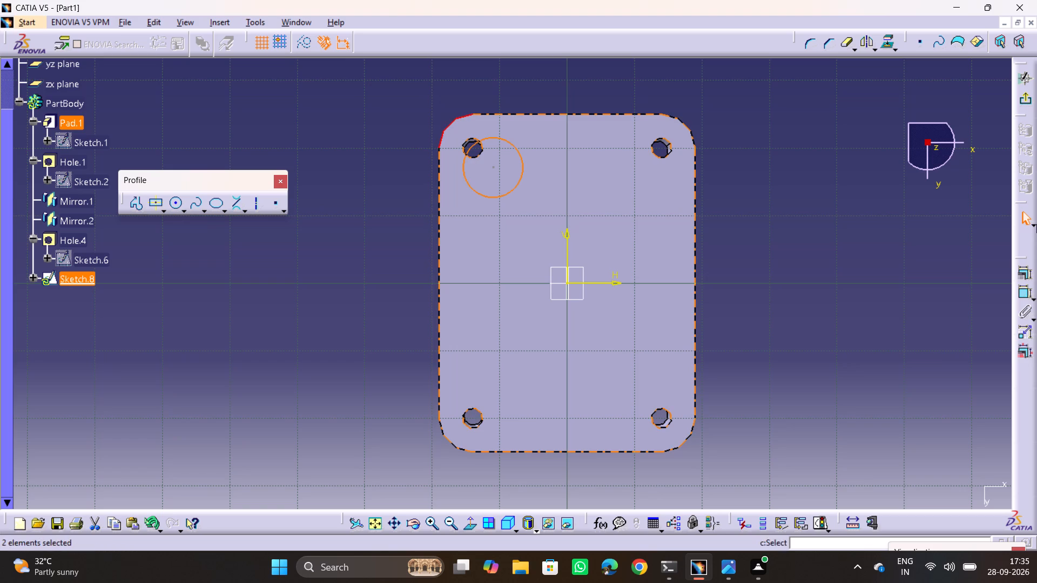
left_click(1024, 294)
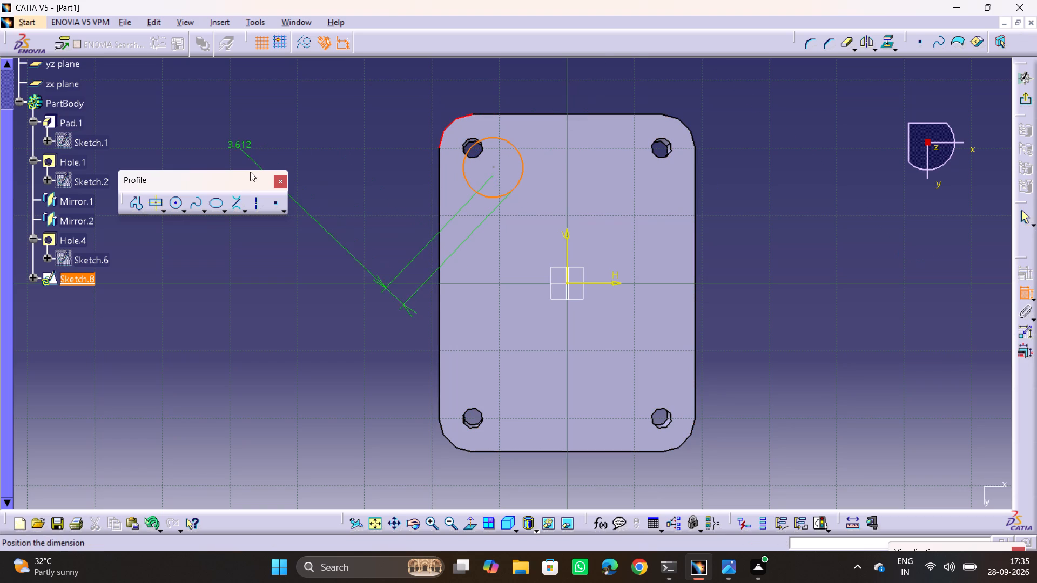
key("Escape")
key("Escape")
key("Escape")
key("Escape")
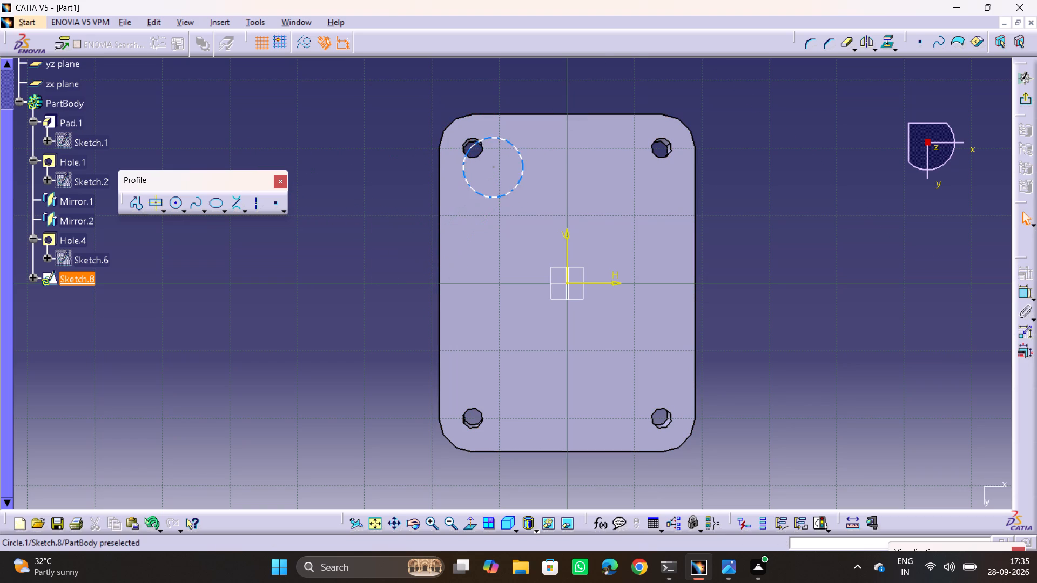
Constrain the sketched circle to be concentric with the plate's rounded corner beside it.
left_click(474, 146)
left_click(443, 138, "ctrl")
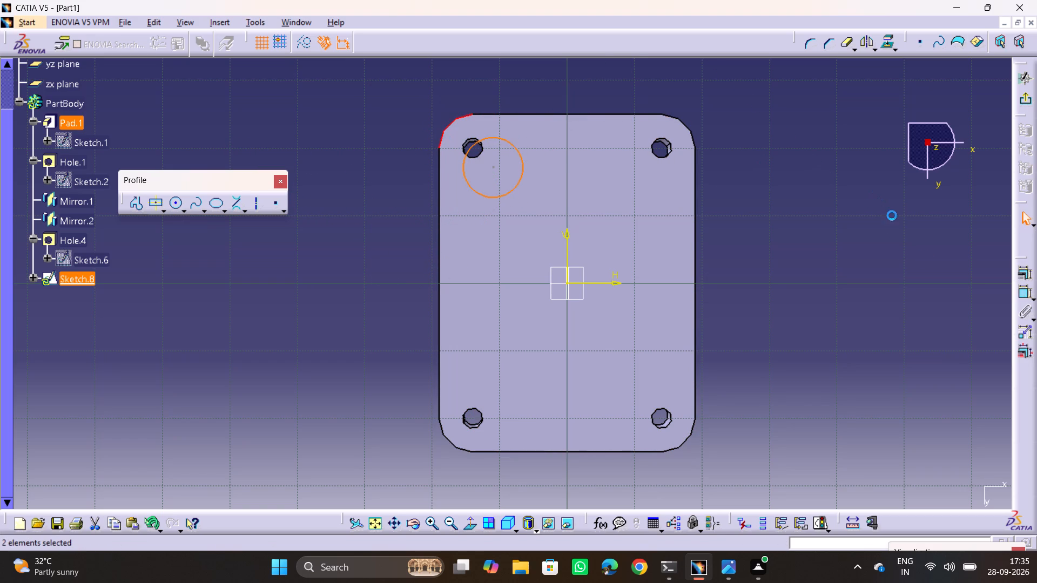
left_click(1023, 275)
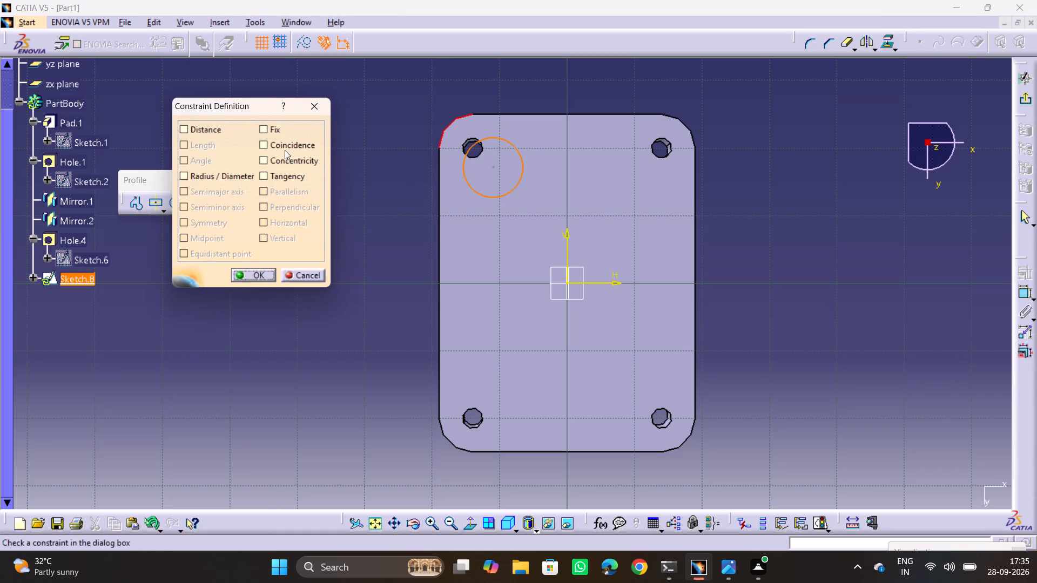
left_click(284, 163)
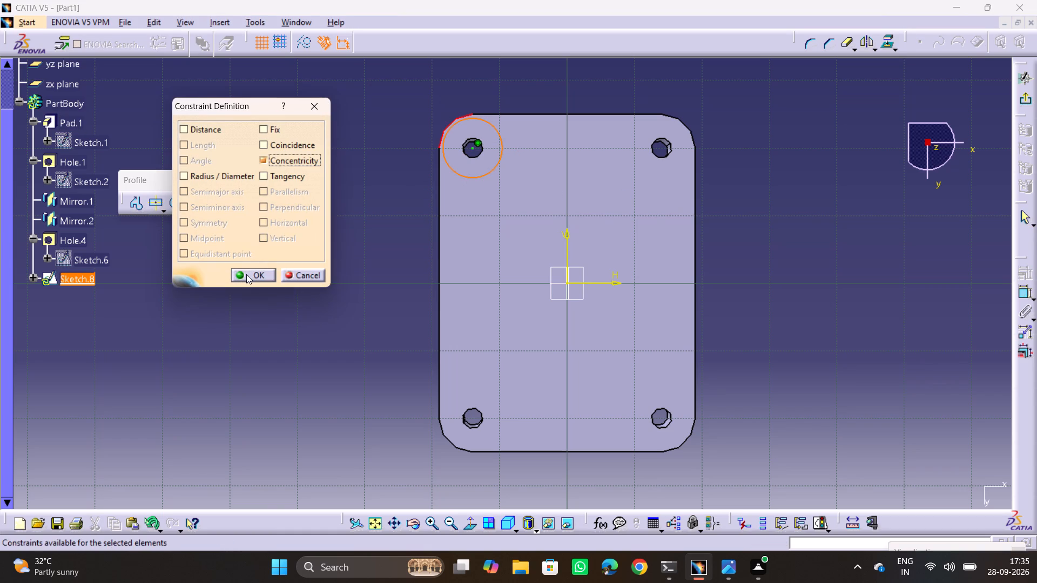
left_click(246, 274)
Dimension the corner circle with a diameter of 12 mm.
left_click(1028, 293)
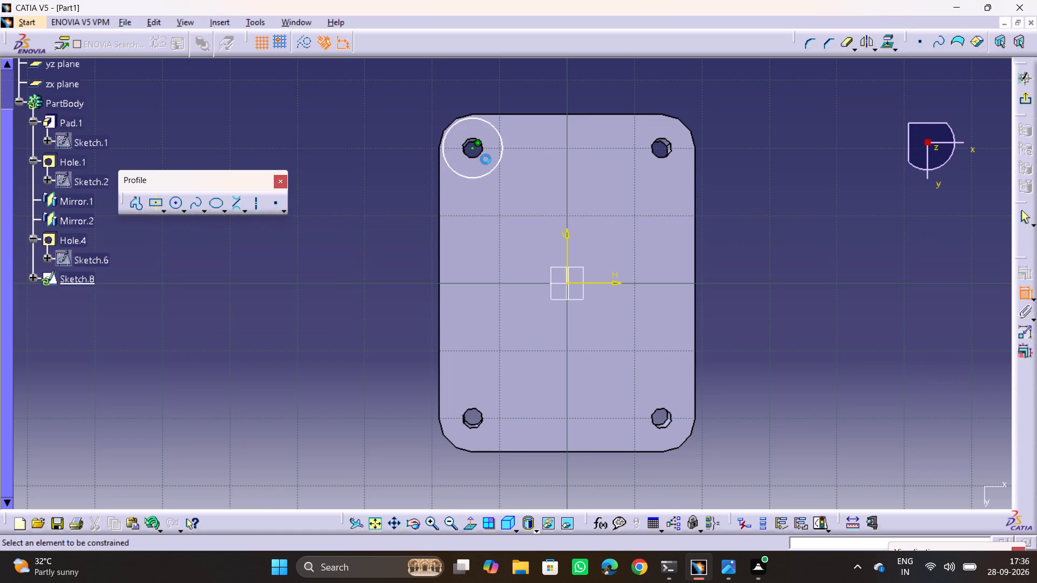
left_click(486, 179)
left_click(485, 175)
left_click(328, 126)
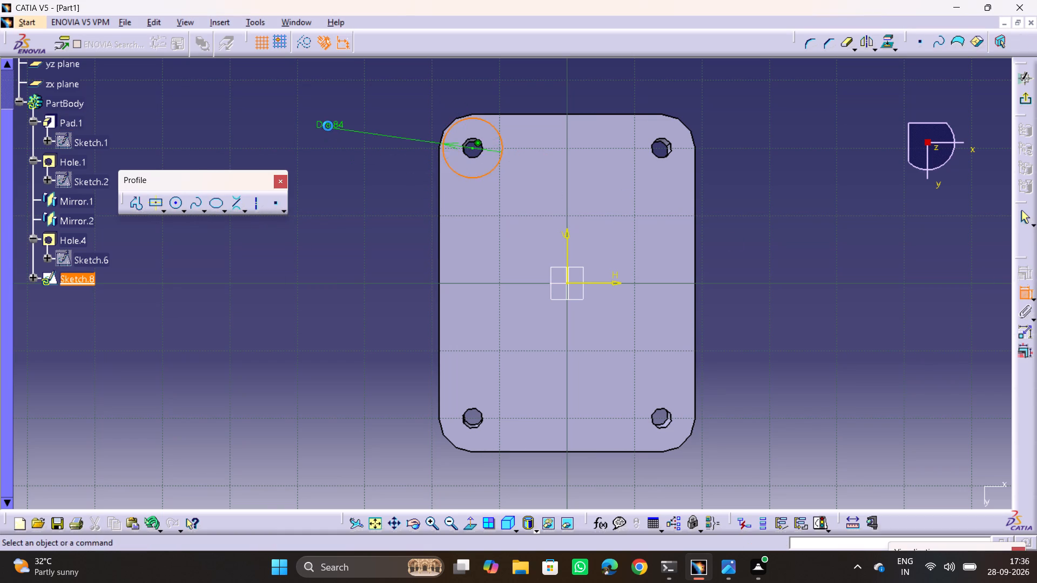
left_click(338, 122)
left_click(338, 122)
type("12")
key("Return")
key("Return")
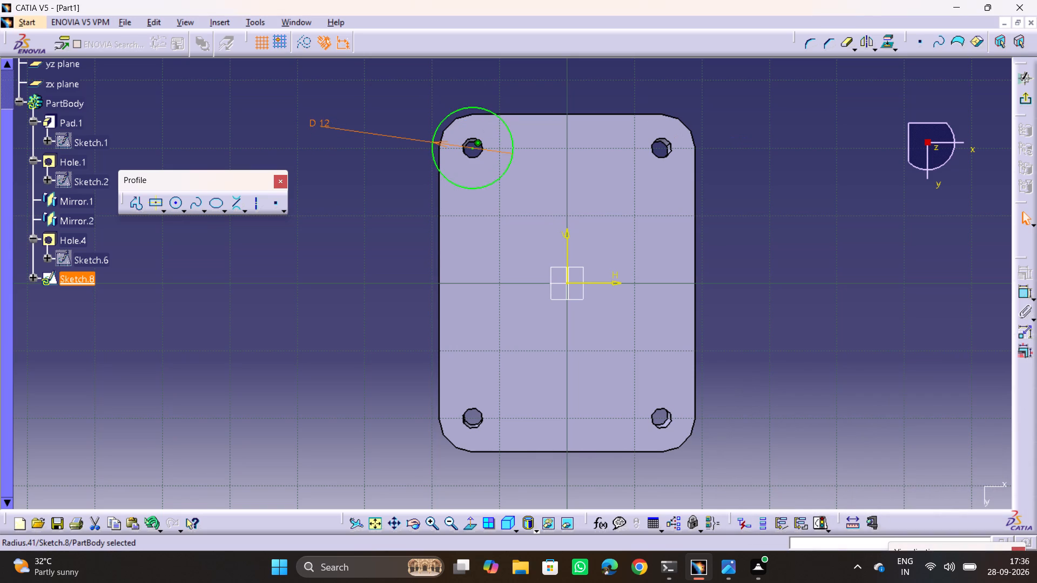
left_click(769, 137)
key("Escape")
key("Escape")
key("Escape")
key("Escape")
key("Escape")
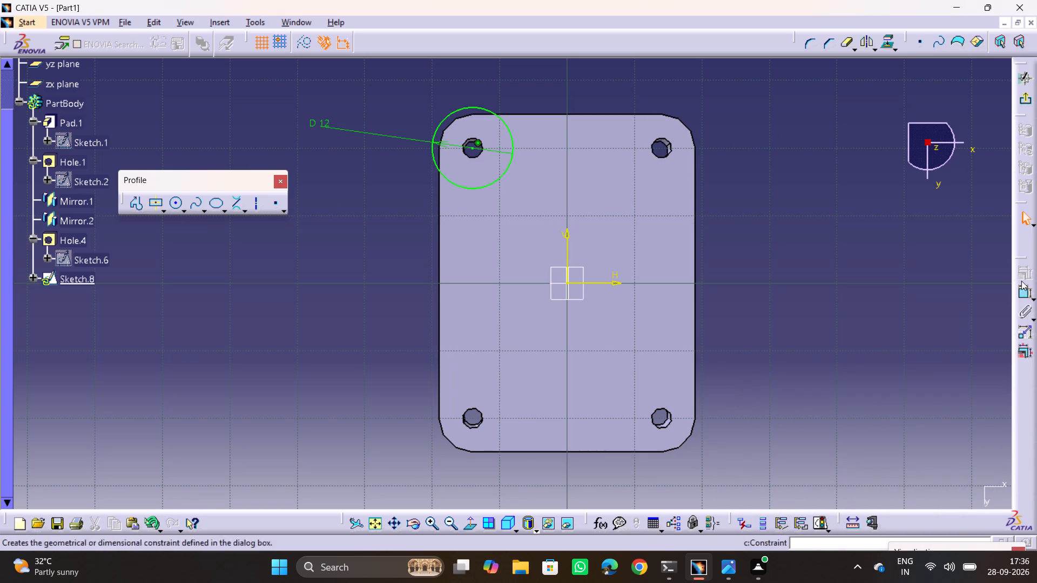
Draw a centered rectangle at the sketch origin, about 12 mm wide and 43 mm high.
left_click(153, 206)
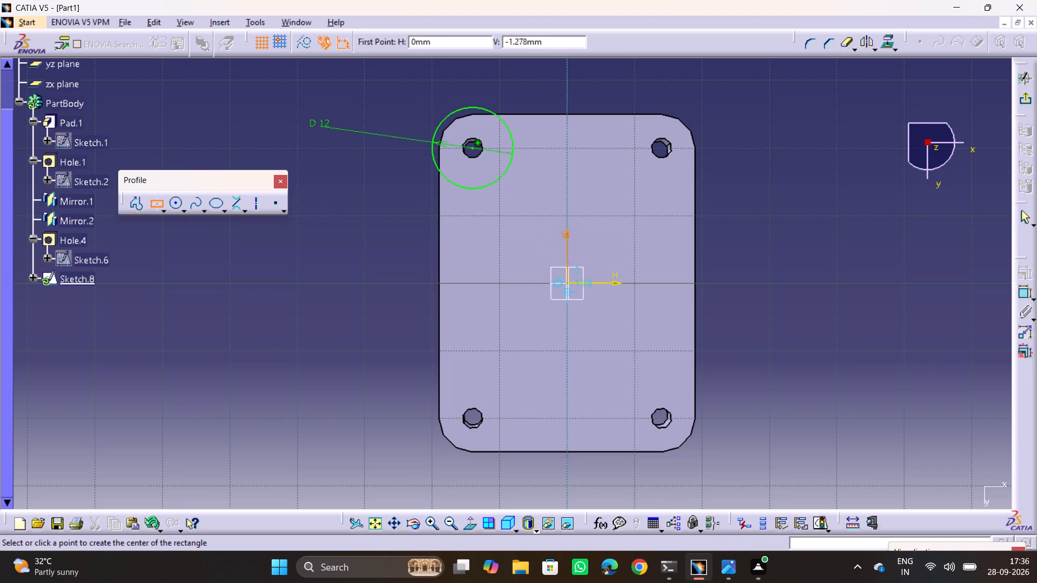
left_click(567, 283)
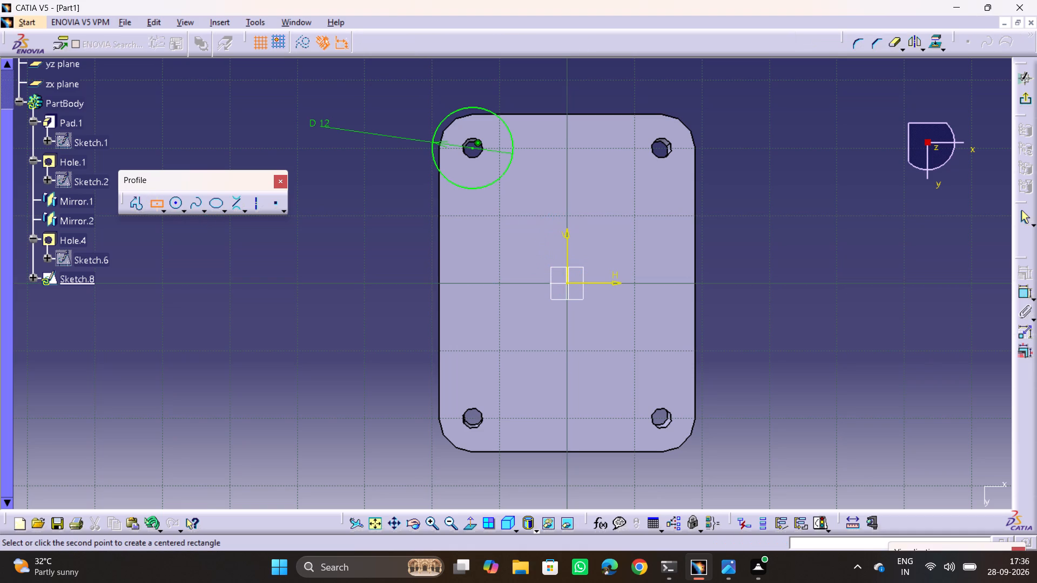
left_click(607, 137)
left_click(912, 230)
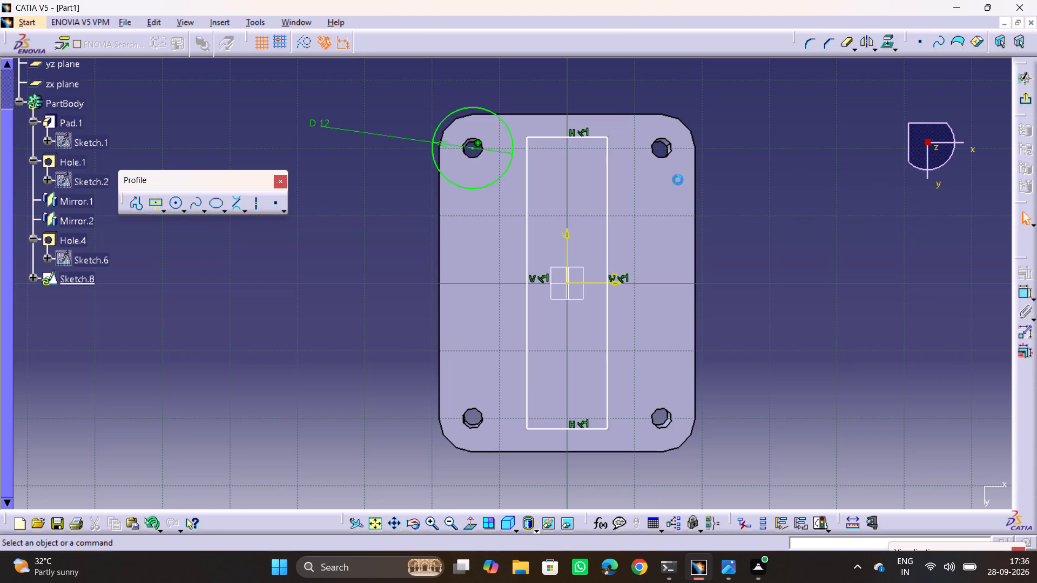
Dimension the rectangle's upper edge 3 mm from the plate's upper edge.
left_click(1020, 289)
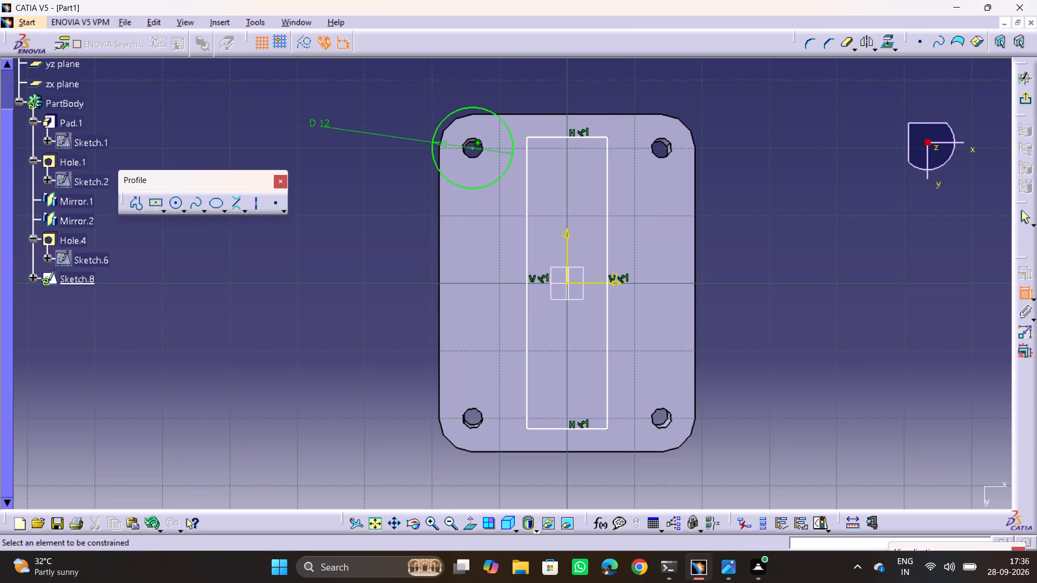
left_click(577, 115)
left_click(563, 137)
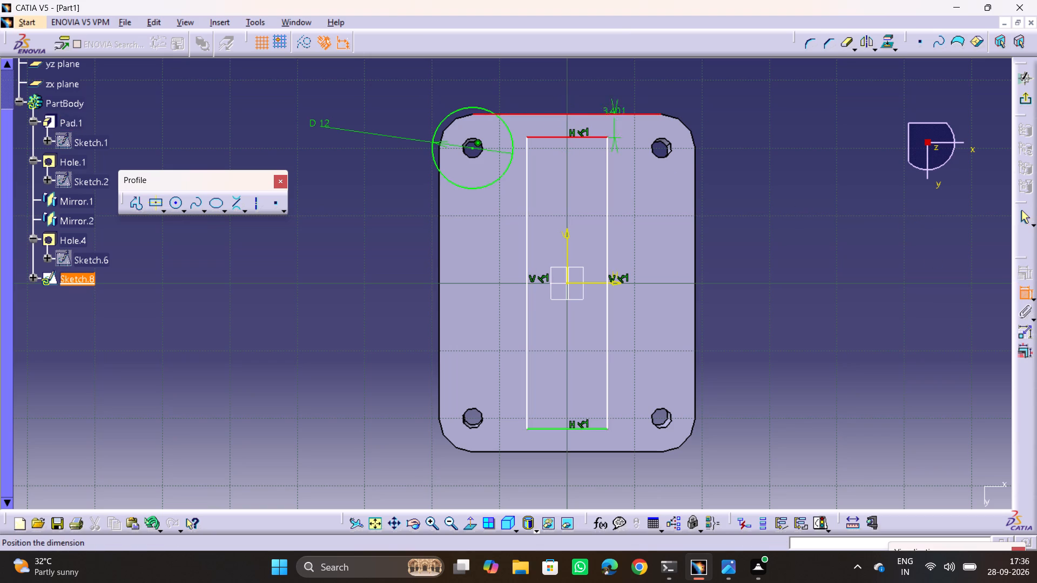
left_click(719, 95)
double_click(719, 95)
key("3")
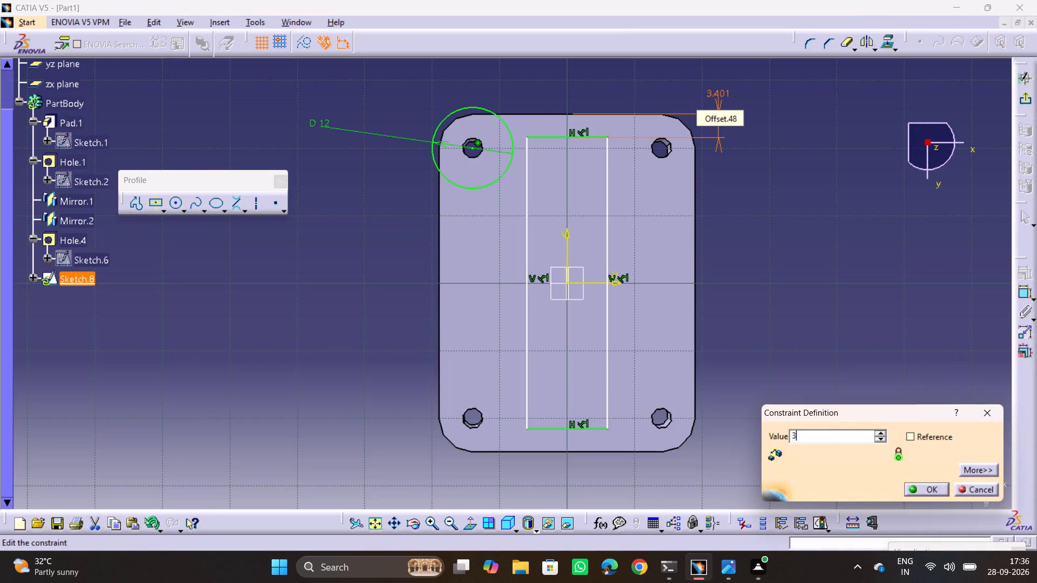
key("Return")
left_click(820, 173)
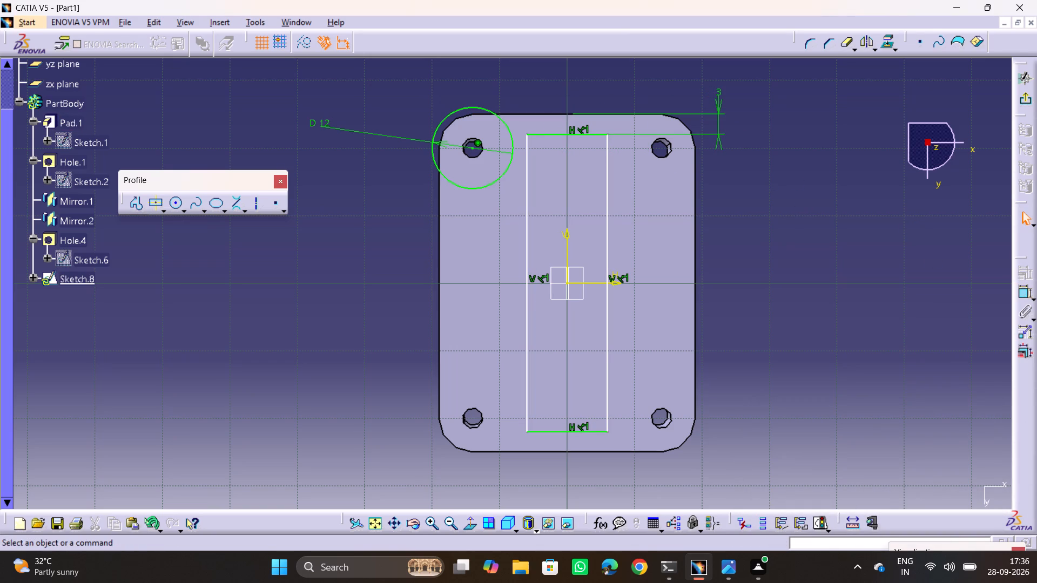
Dimension the rectangle's right-hand edge 3 mm from the plate's adjacent long edge.
left_click(1029, 293)
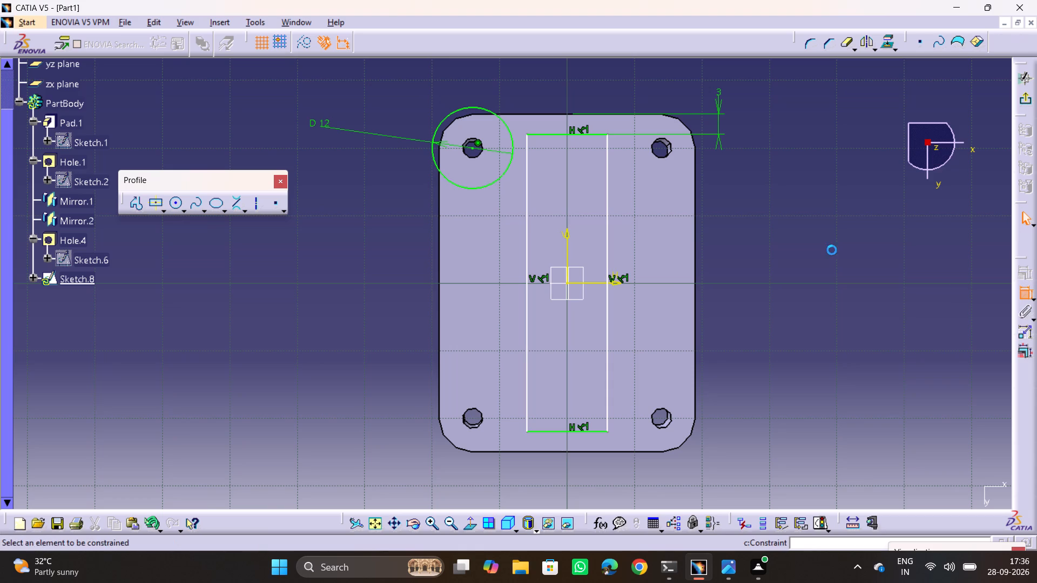
left_click(607, 263)
left_click(693, 257)
left_click(749, 248)
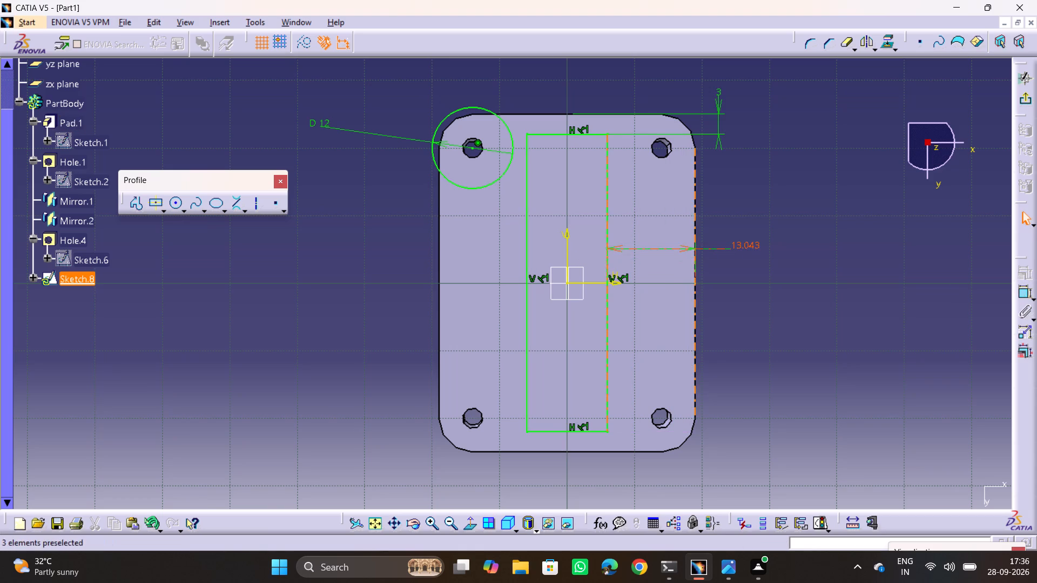
double_click(746, 246)
key("3")
key("Return")
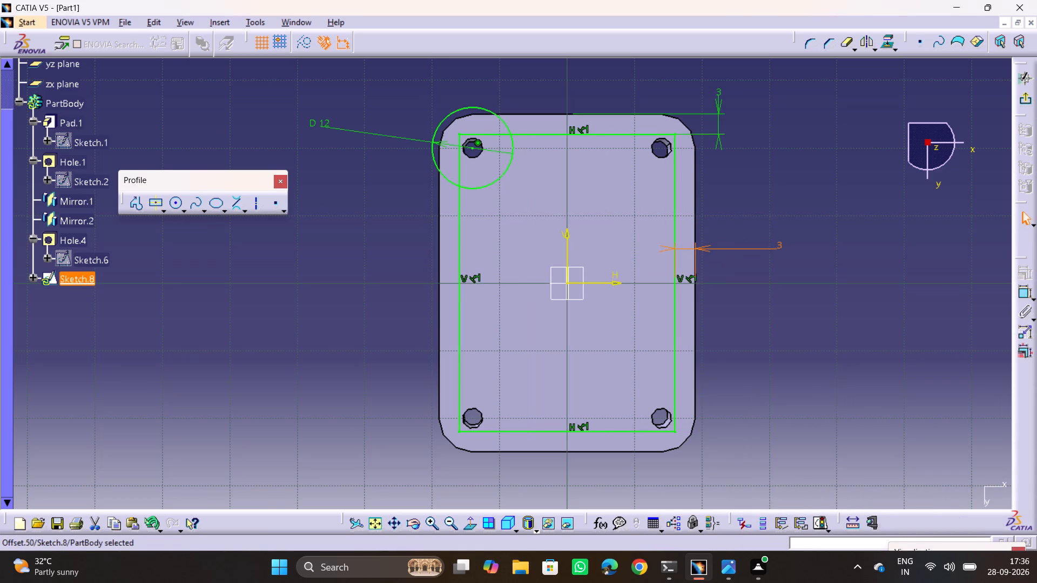
left_click(858, 265)
Mirror the 12 mm corner circle about the sketch's vertical axis.
middle_click_drag(810, 299, 805, 288)
left_click_drag(374, 76, 484, 189)
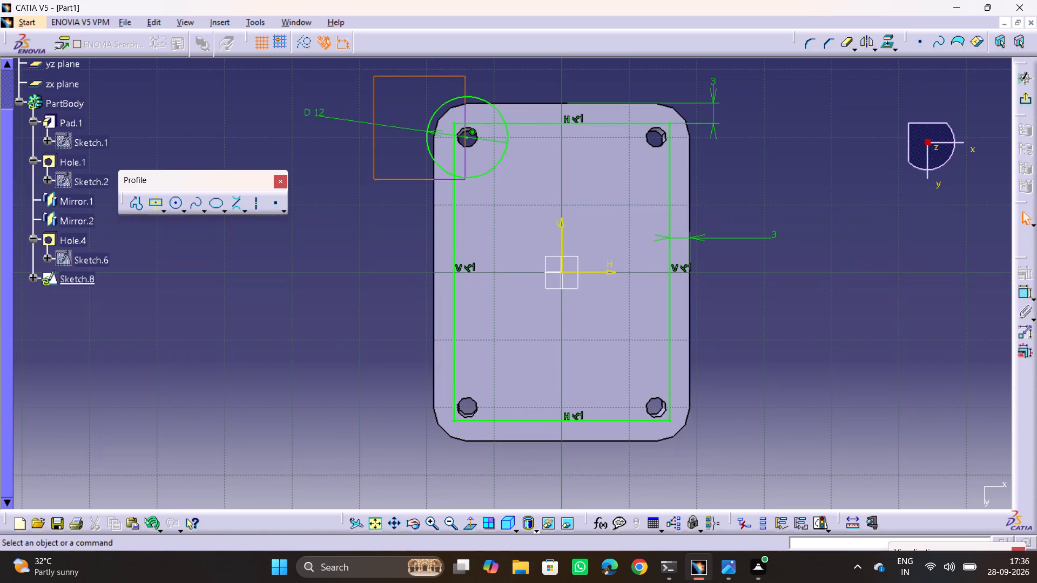
left_click_drag(484, 189, 557, 230)
left_click(868, 43)
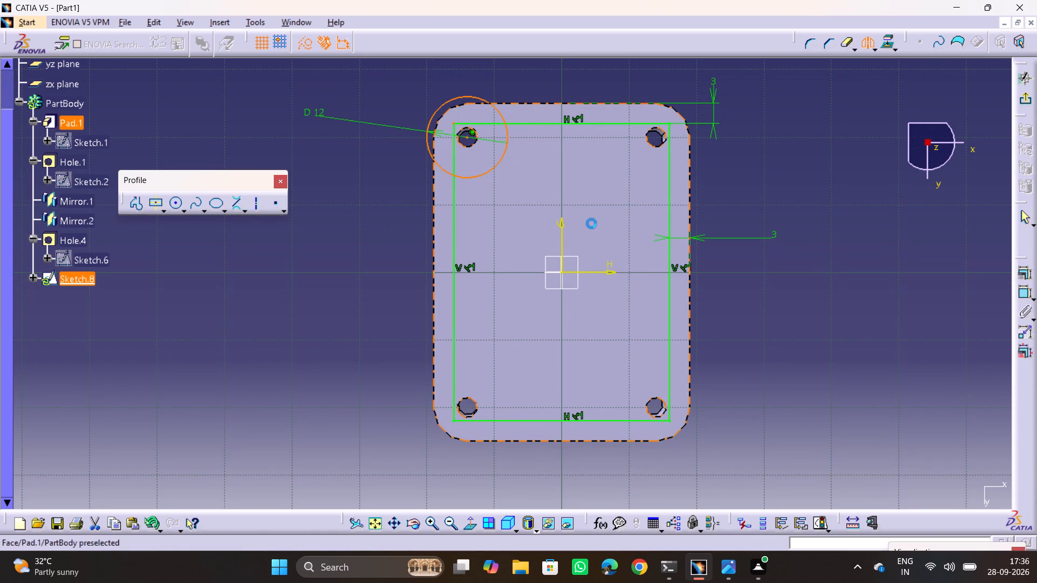
left_click(561, 239)
Mirror both upper corner circles about the horizontal axis onto the plate's lower corners.
left_click_drag(375, 87, 747, 215)
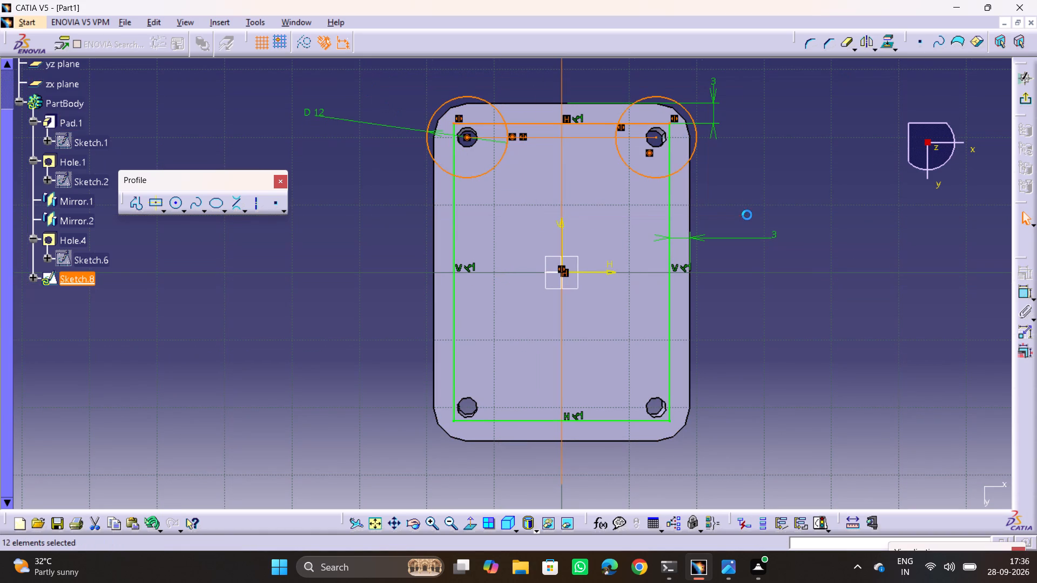
left_click(860, 45)
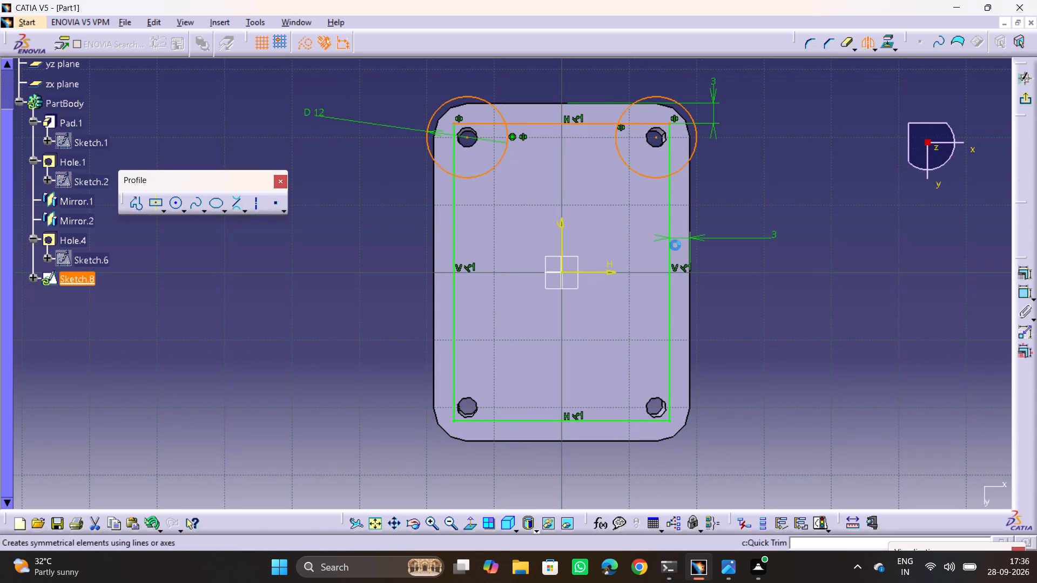
left_click(610, 269)
left_click(795, 345)
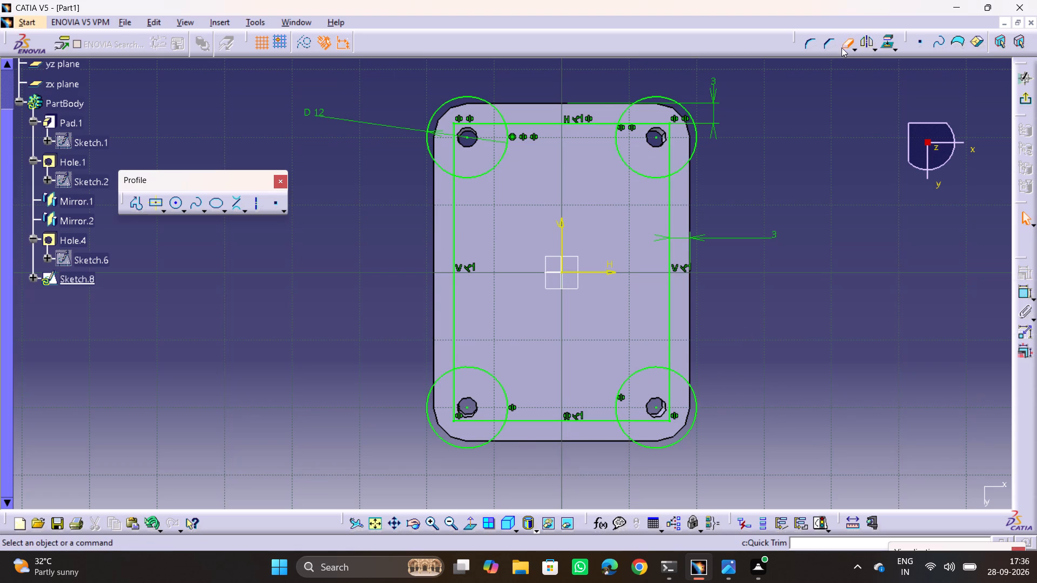
Quick Trim the two upper circles and the rectangle's upper corners, keeping only the concave arcs around the holes.
double_click(841, 48)
left_click(441, 106)
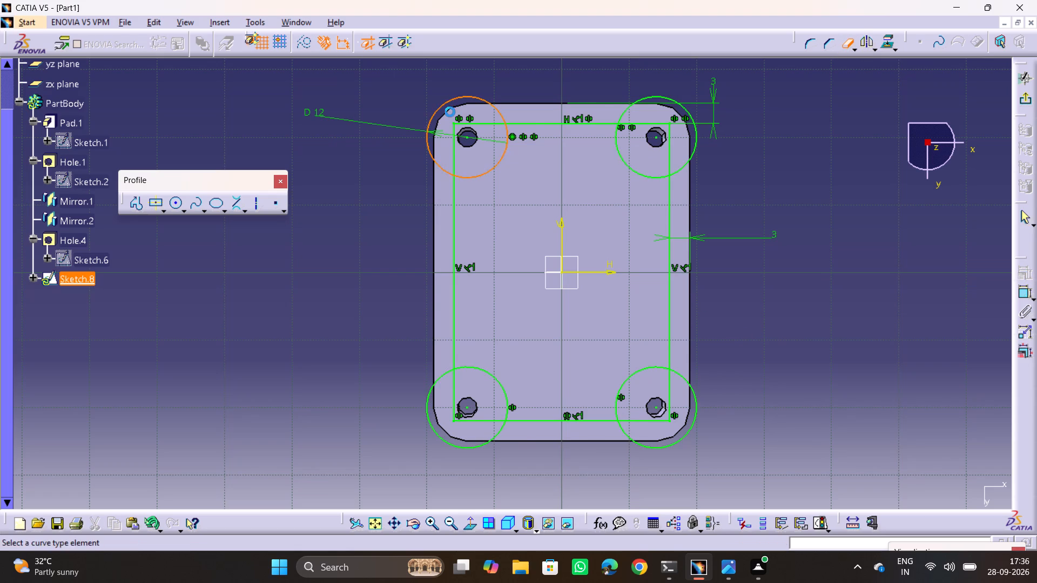
left_click(496, 125)
left_click(455, 156)
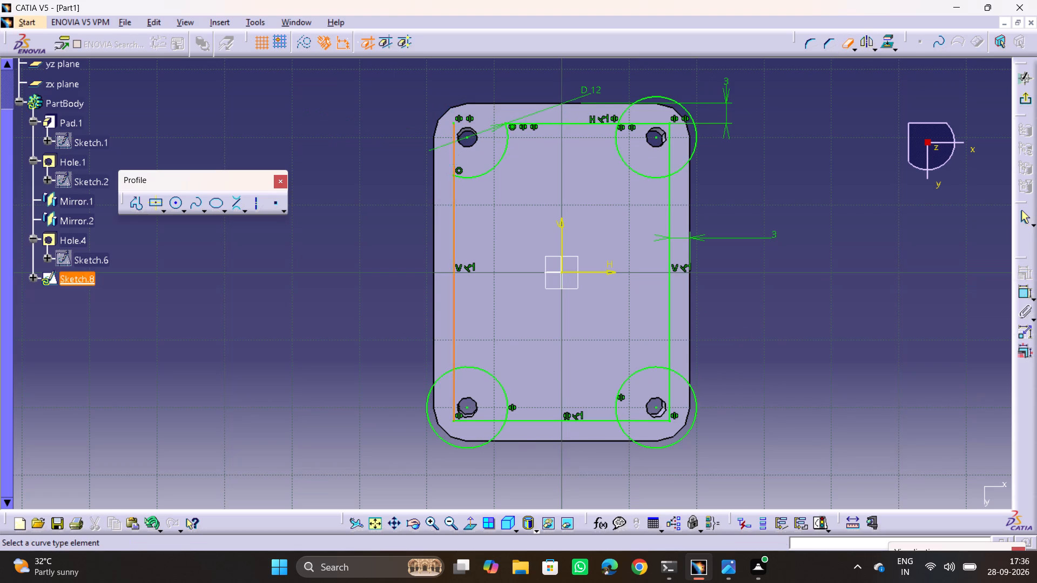
left_click(639, 102)
left_click(643, 124)
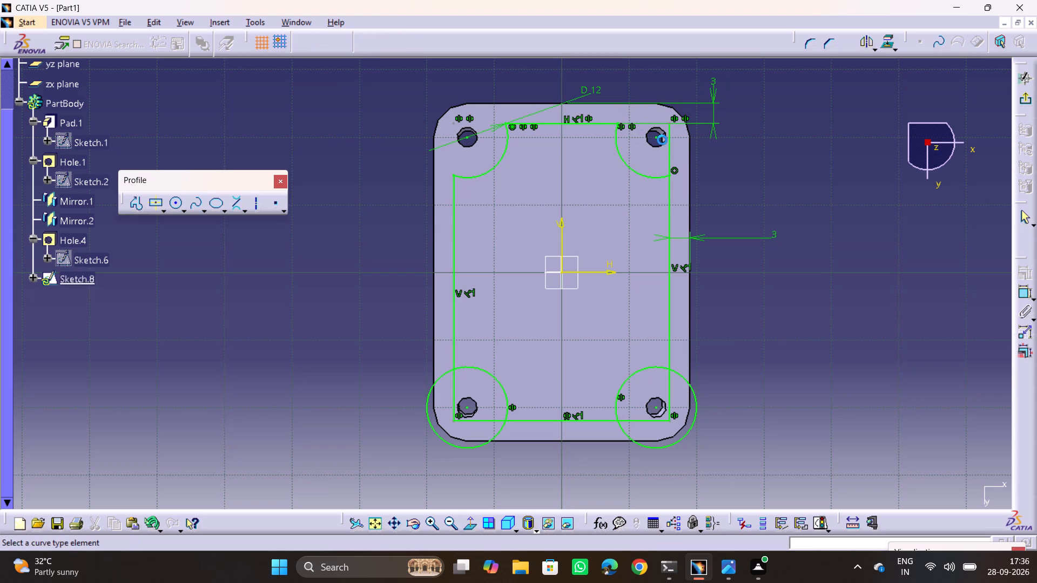
left_click(671, 155)
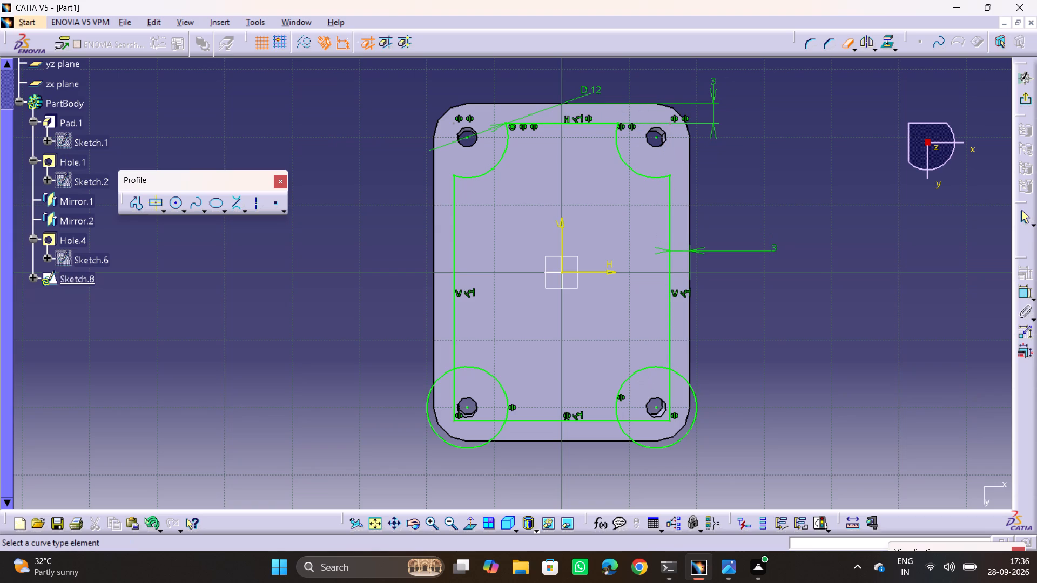
Quick Trim the outer arcs of the two lower circles and the rectangle segments overlapping the lower corners.
left_click(672, 385)
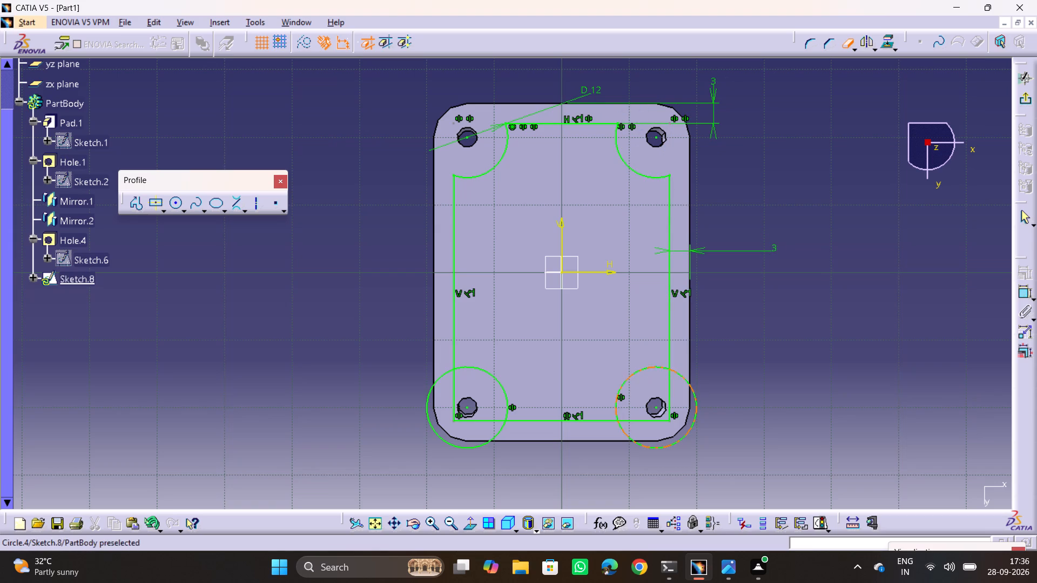
left_click(689, 385)
left_click(668, 399)
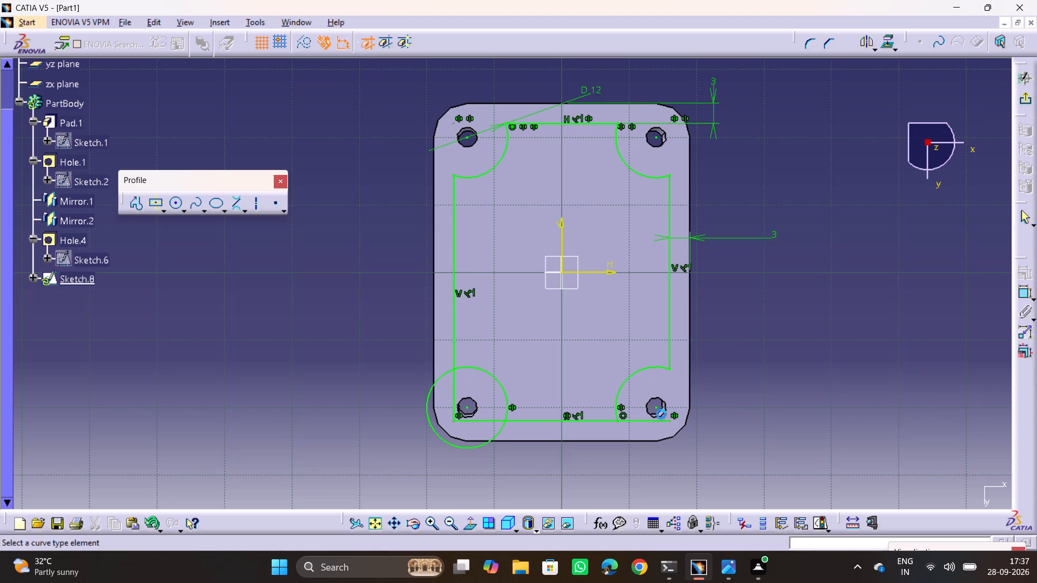
left_click(652, 423)
left_click(488, 442)
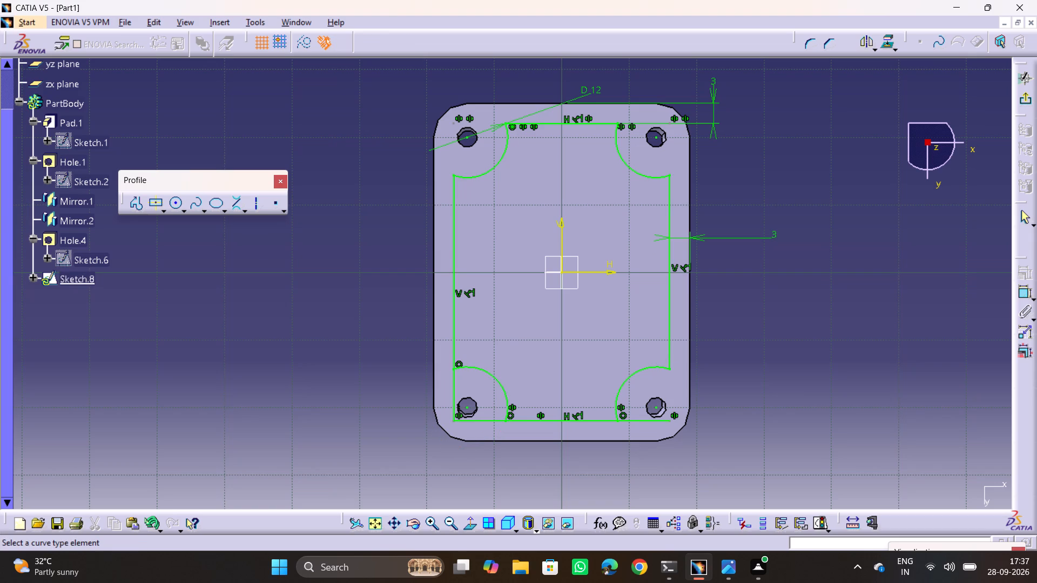
left_click(486, 423)
left_click(479, 422)
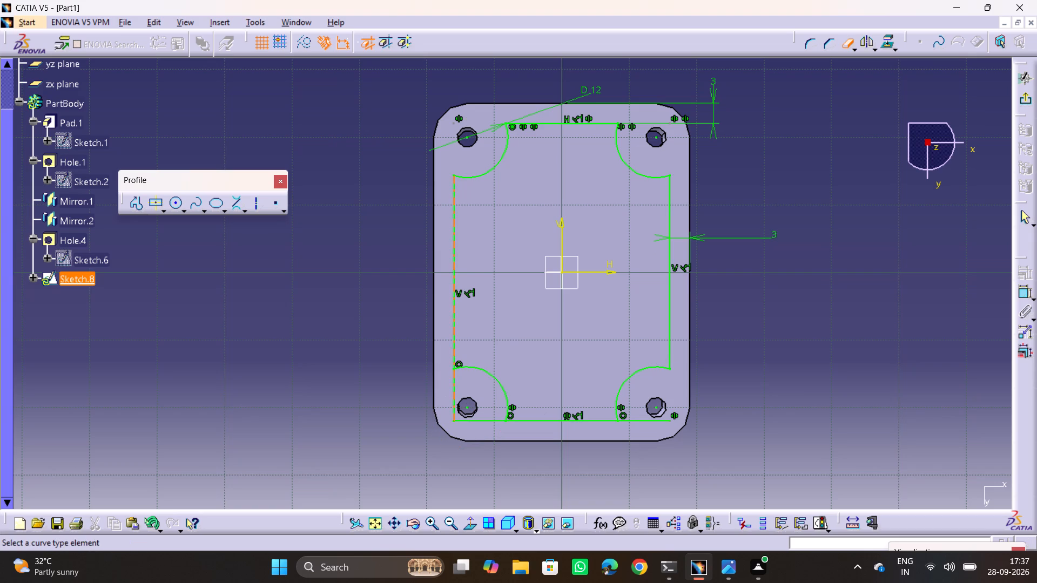
left_click(454, 387)
left_click(475, 422)
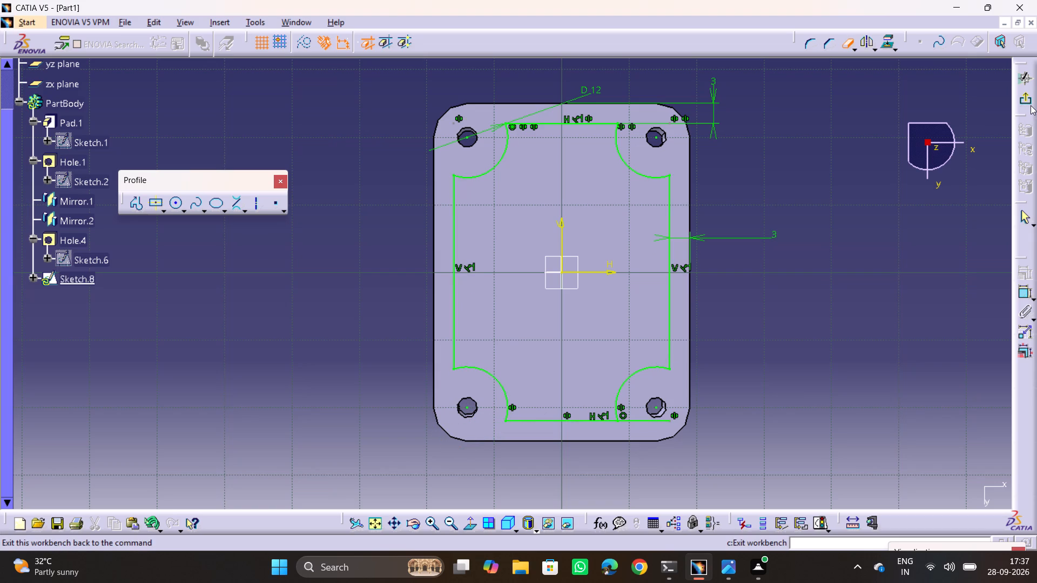
Switch to drawing 6.jpg and check the underside view and section B-B for the recess, returning to CATIA.
key("alt+Tab")
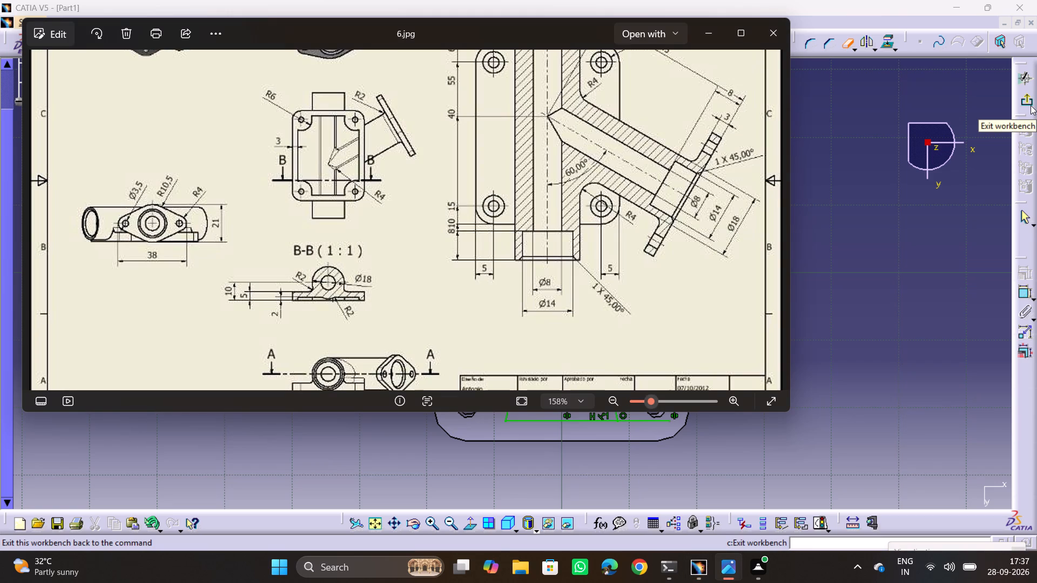
key("alt+Tab")
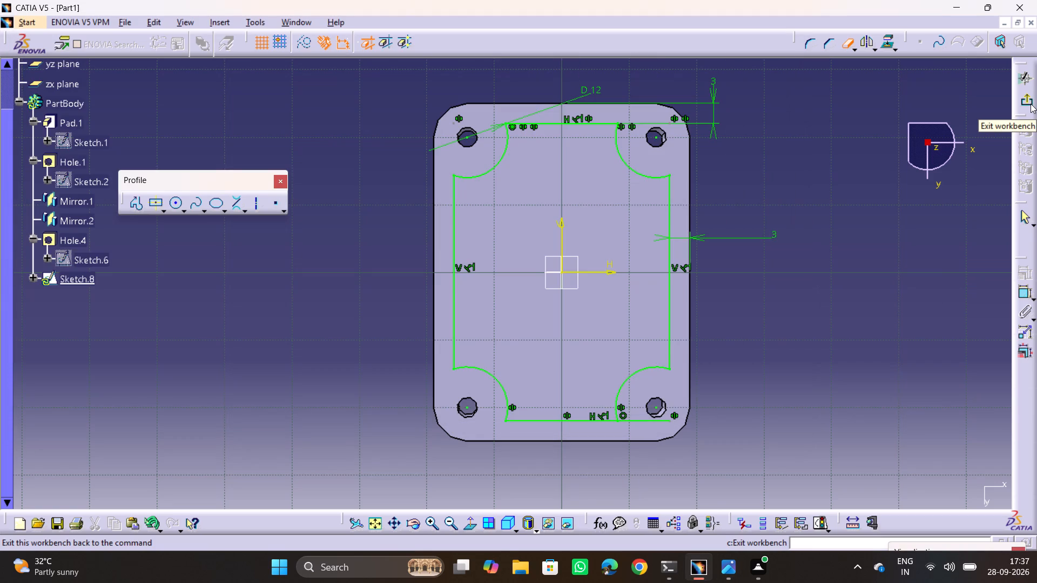
key("alt+Tab")
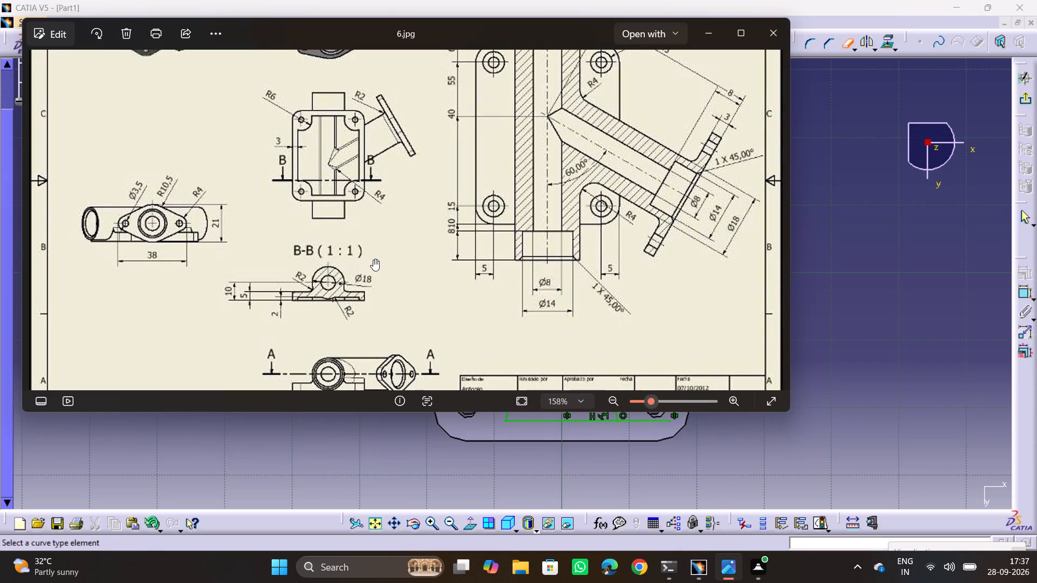
middle_click_drag(373, 259, 383, 200)
key("alt+Tab")
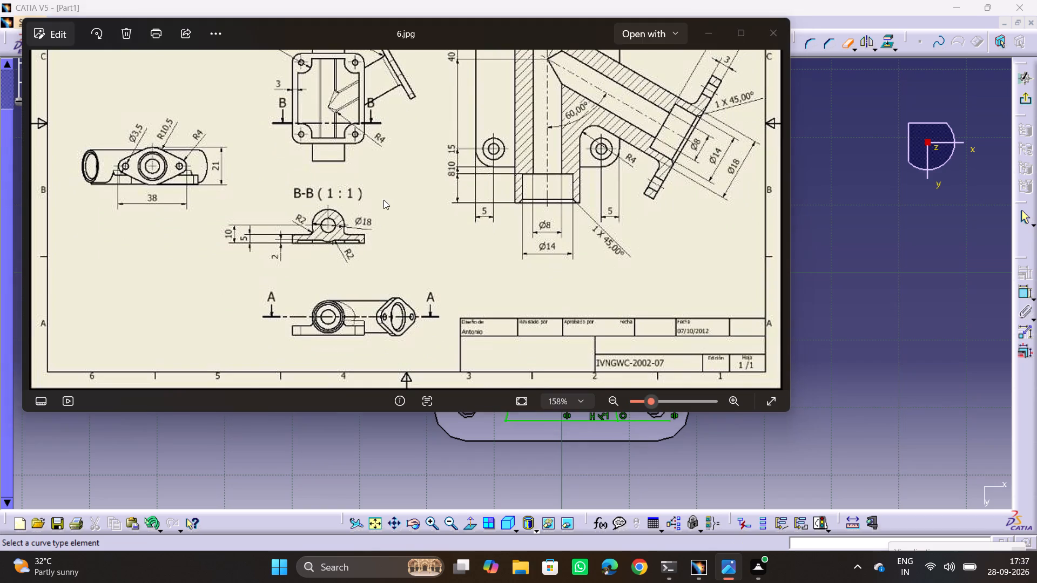
Reopen the recess sketch, Quick Trim the lower line's overhang past the lower-right corner arc, and exit the sketch.
left_click(1018, 99)
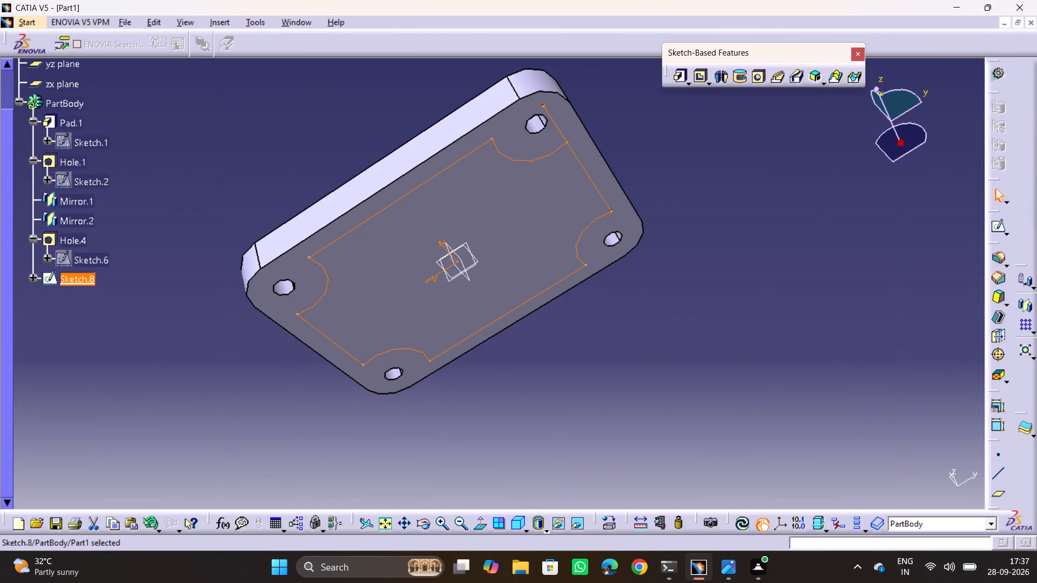
double_click(594, 188)
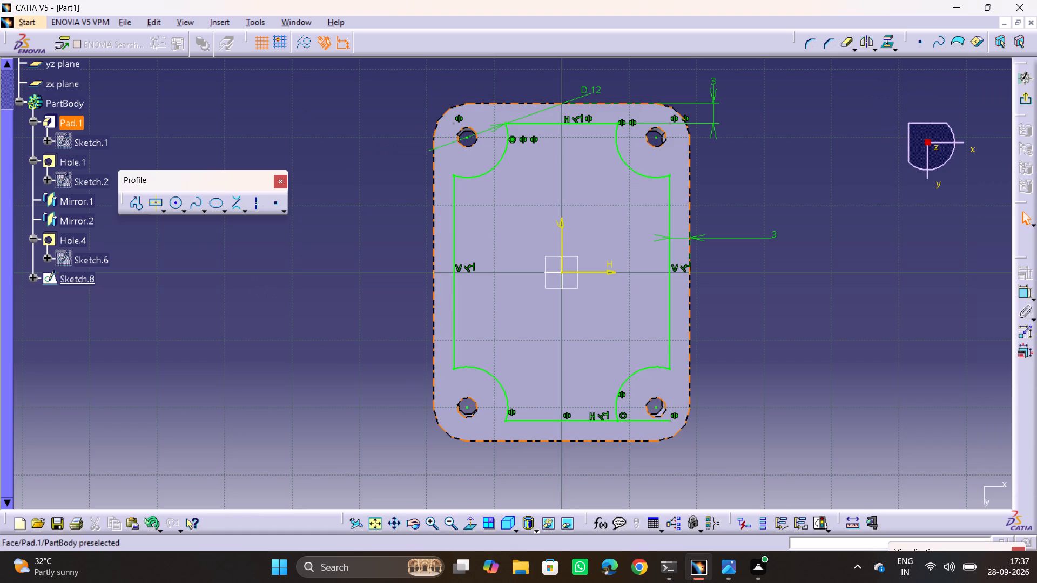
left_click(644, 422)
left_click(833, 255)
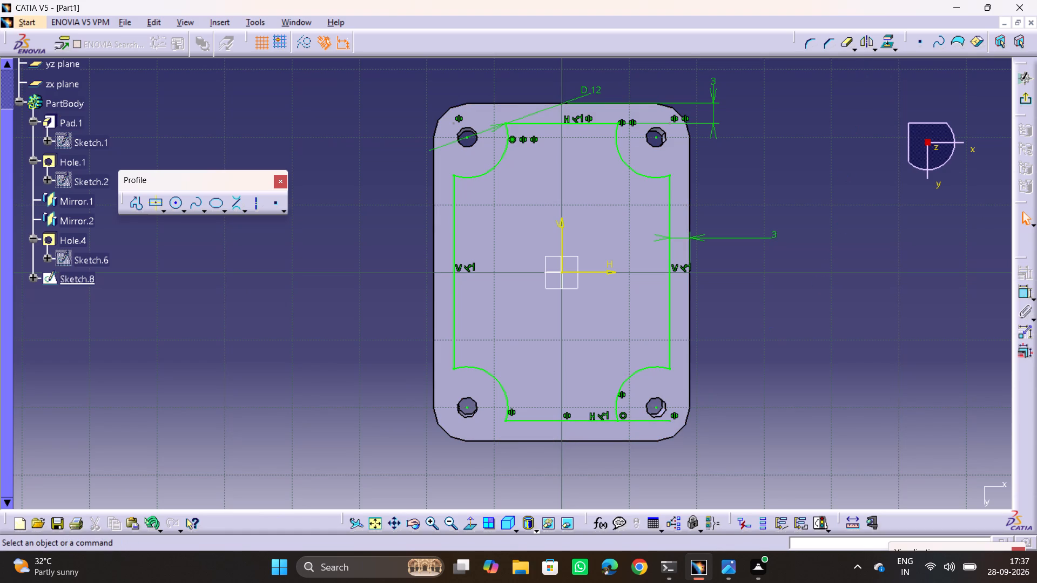
left_click(849, 45)
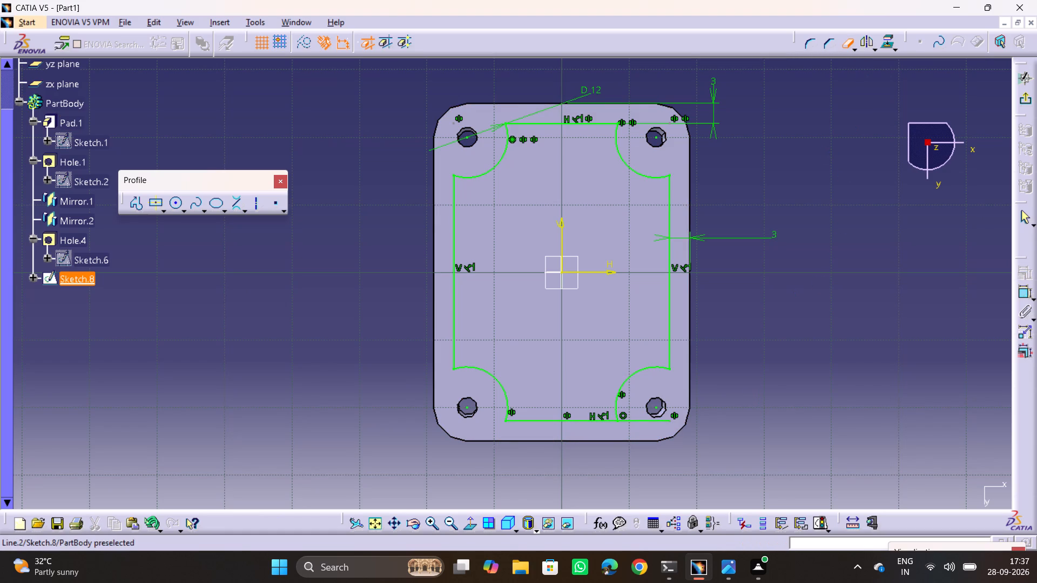
left_click(652, 419)
left_click(823, 306)
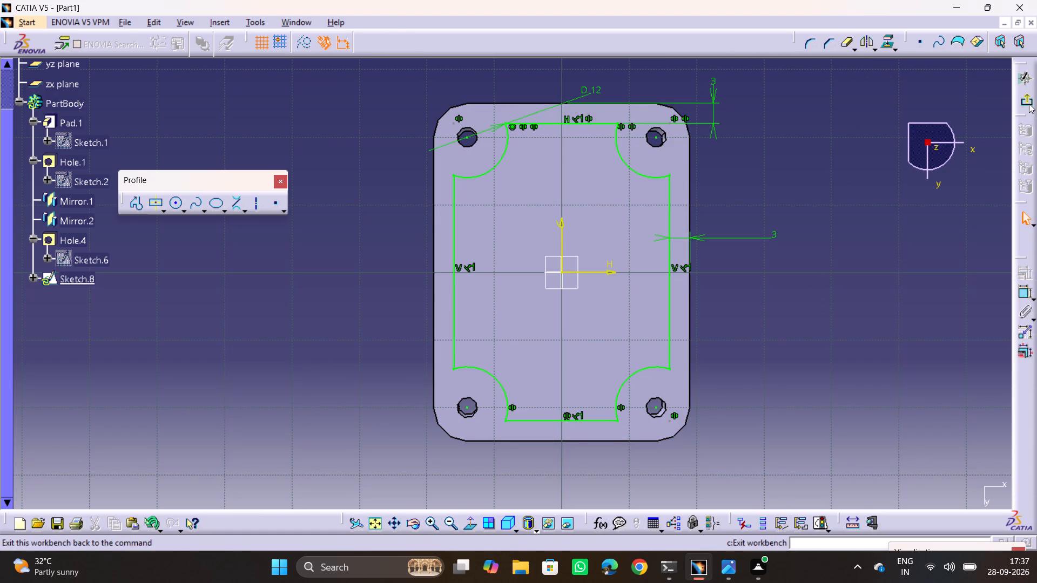
left_click(1029, 104)
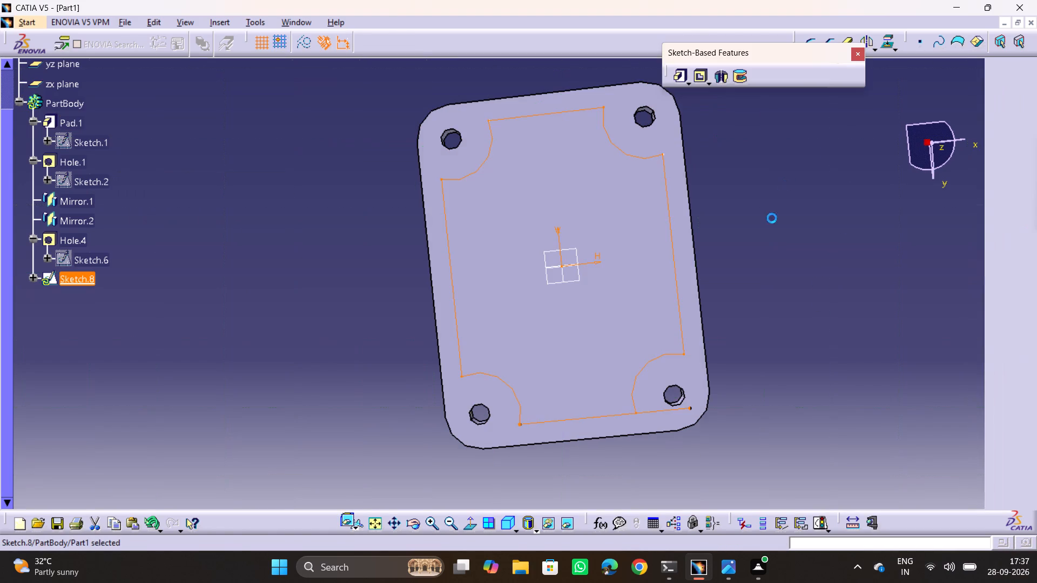
left_click(748, 274)
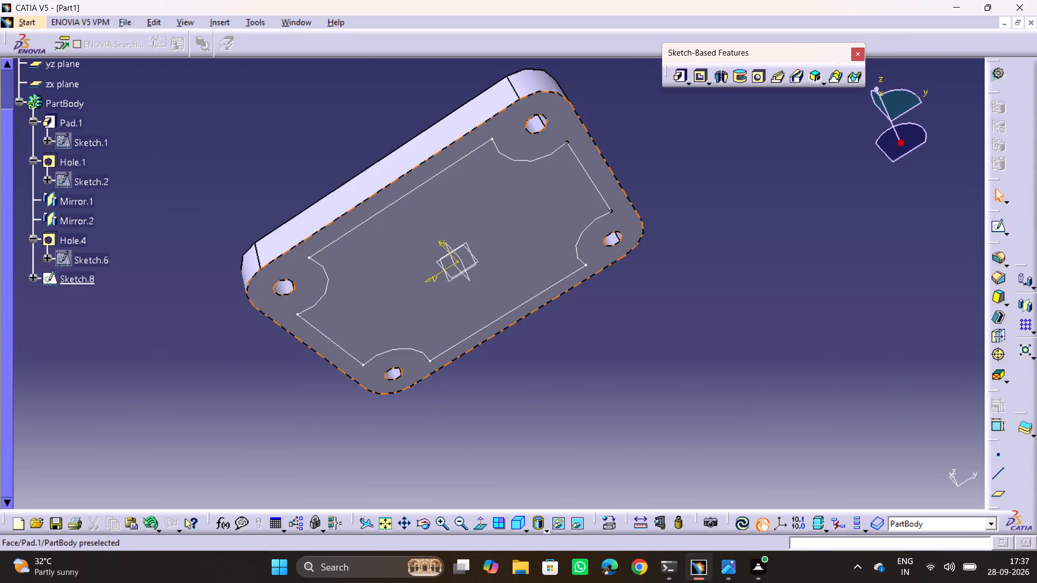
Reopen the recess sketch to edit the line between the two lower corner arcs.
left_click_drag(589, 179, 656, 147)
left_click(717, 180)
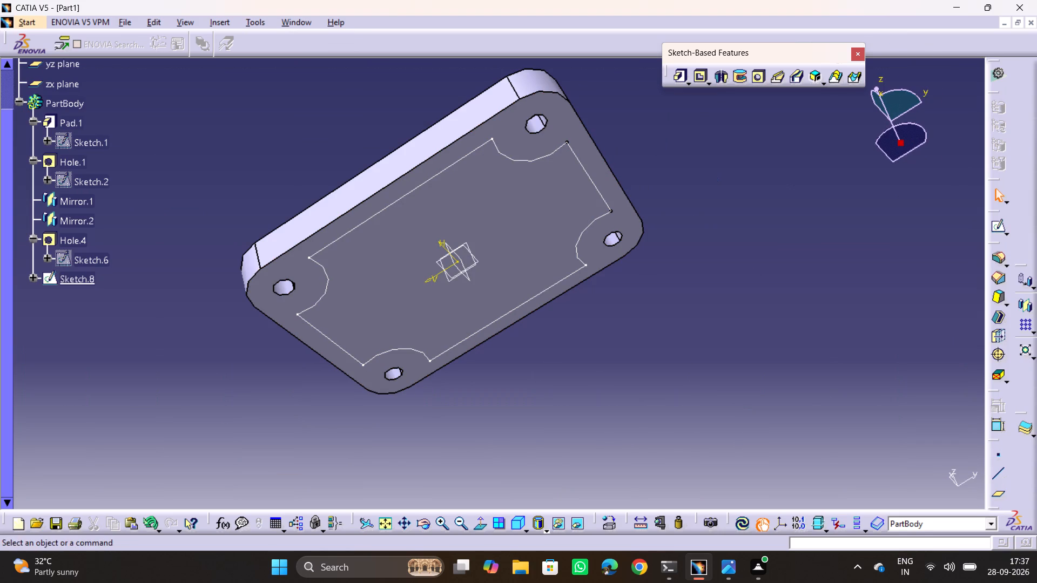
double_click(591, 177)
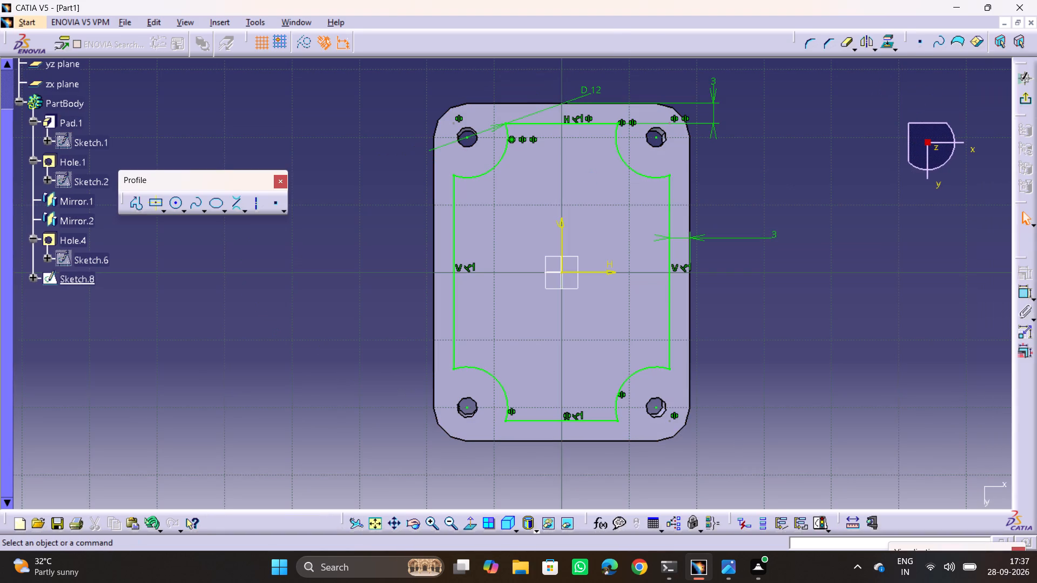
left_click_drag(535, 418, 436, 490)
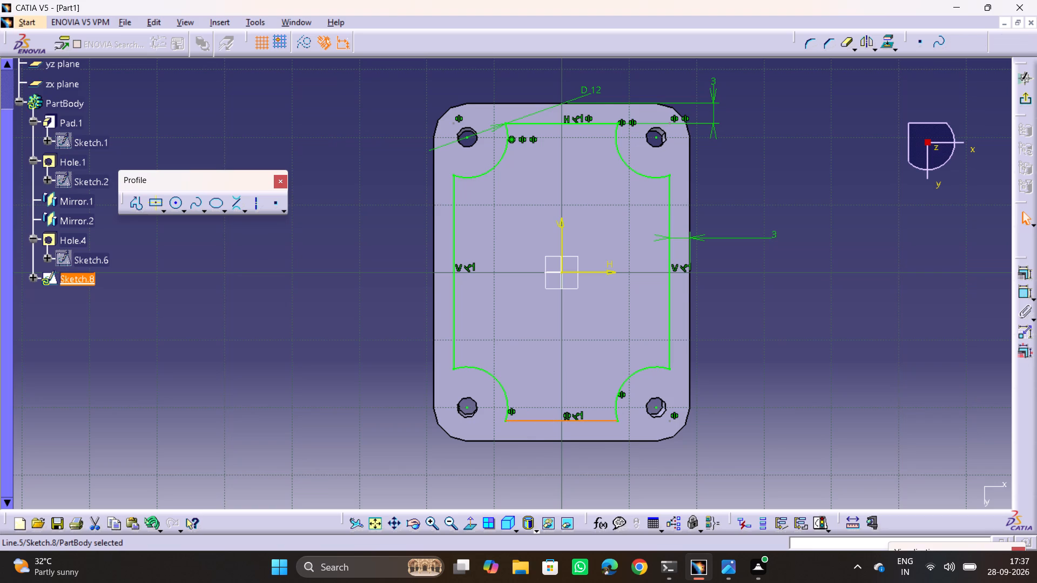
key("Escape")
middle_click_drag(535, 418, 563, 302, "ctrl")
middle_click_drag(568, 382, 481, 0)
middle_click_drag(534, 162, 583, 36)
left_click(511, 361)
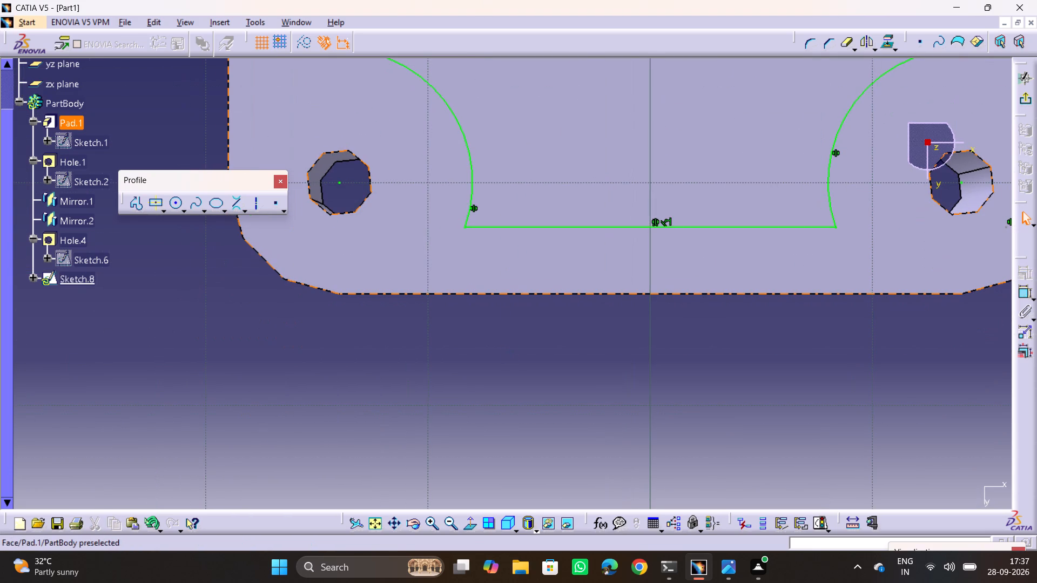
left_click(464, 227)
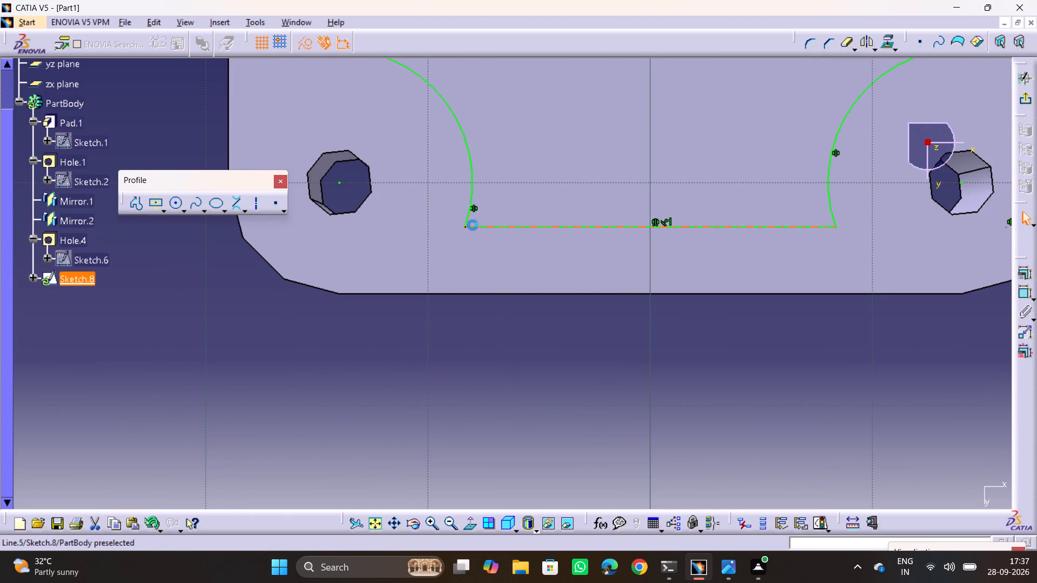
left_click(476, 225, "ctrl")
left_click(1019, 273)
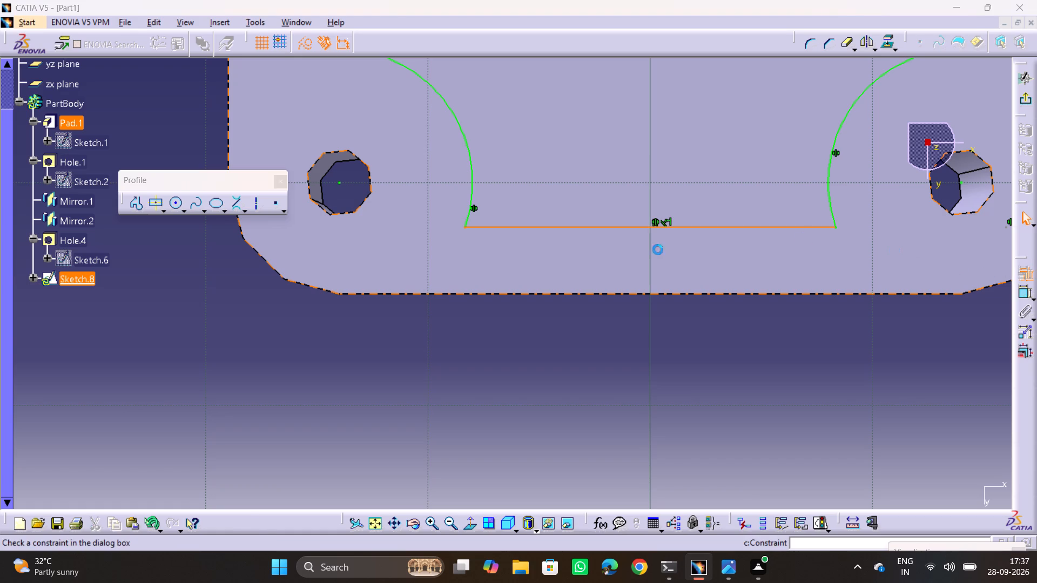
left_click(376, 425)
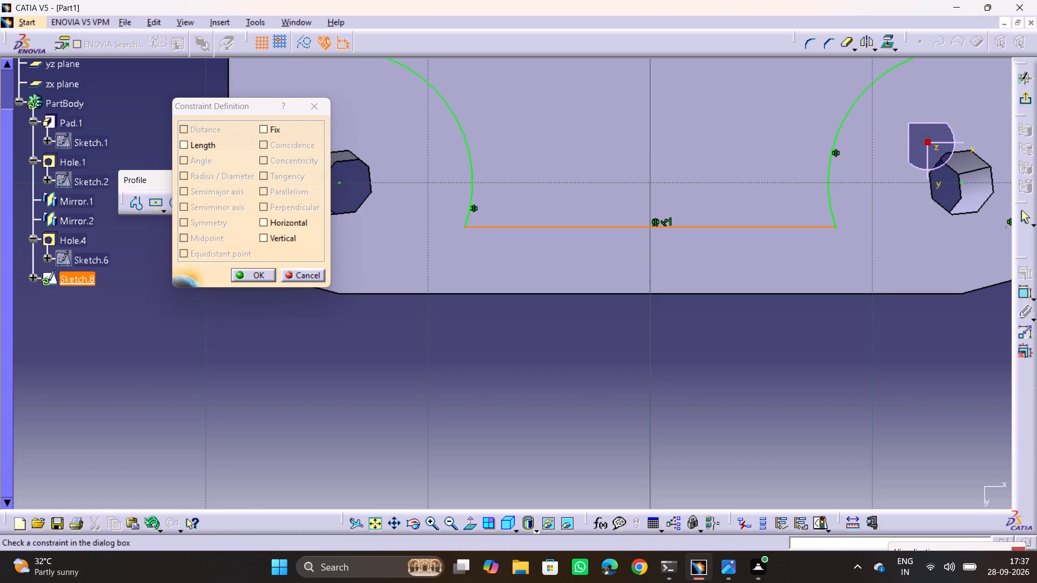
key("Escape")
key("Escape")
Delete the selected duplicate line between the two lower corner arcs and exit the recess sketch.
left_click(632, 227)
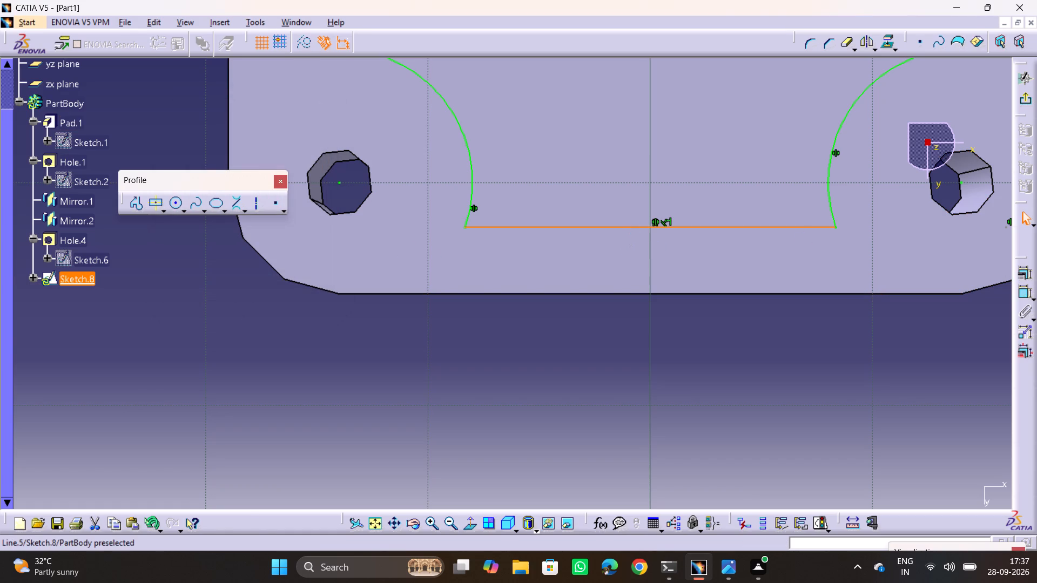
key("Delete")
left_click(1029, 103)
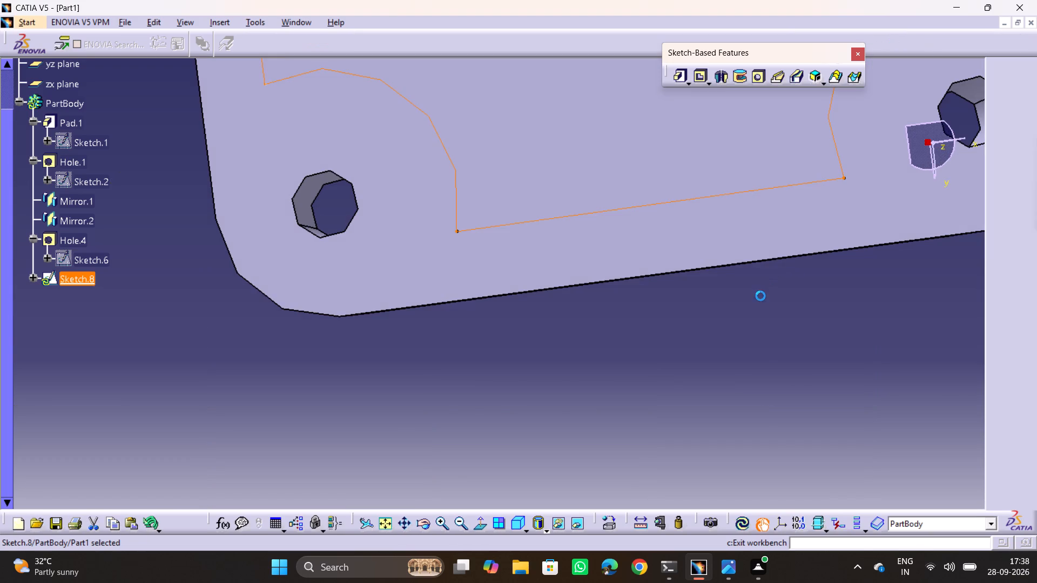
left_click(654, 401)
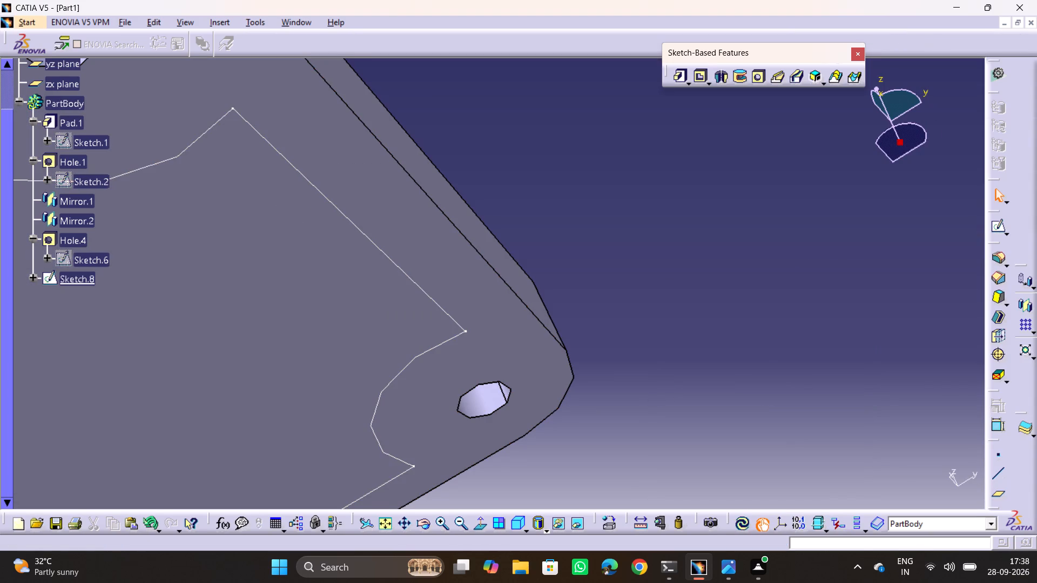
Pocket the recess sketch 2 mm deep into the plate's underside.
middle_click_drag(649, 247, 679, 371, "ctrl")
middle_click_drag(495, 320, 632, 279)
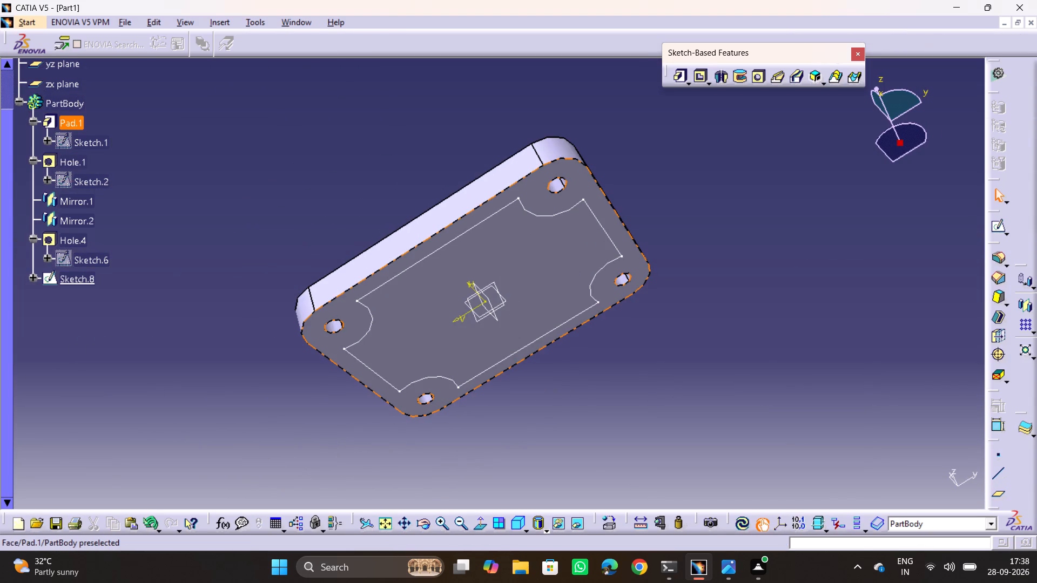
left_click(701, 71)
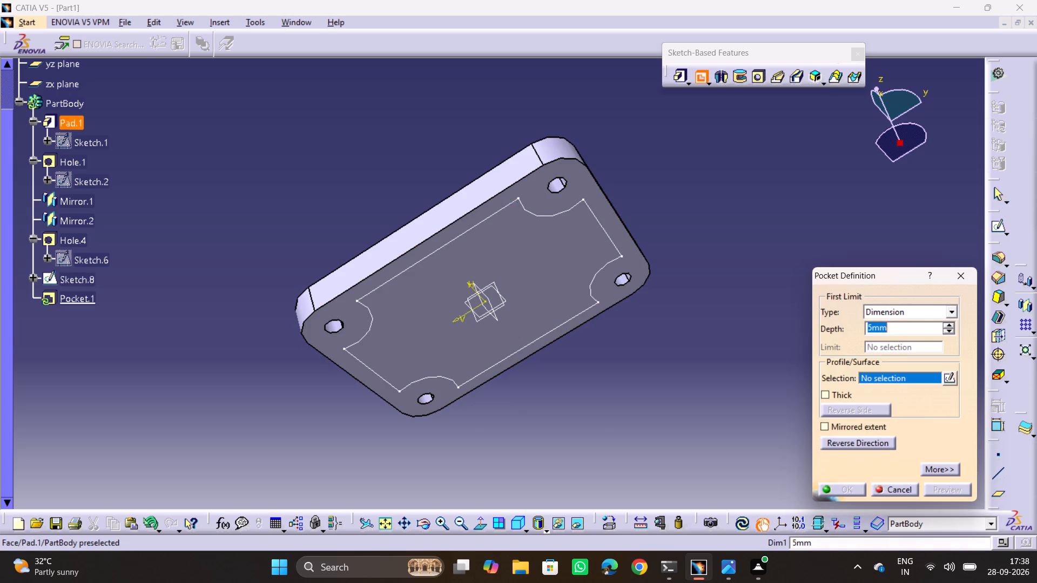
left_click(508, 207)
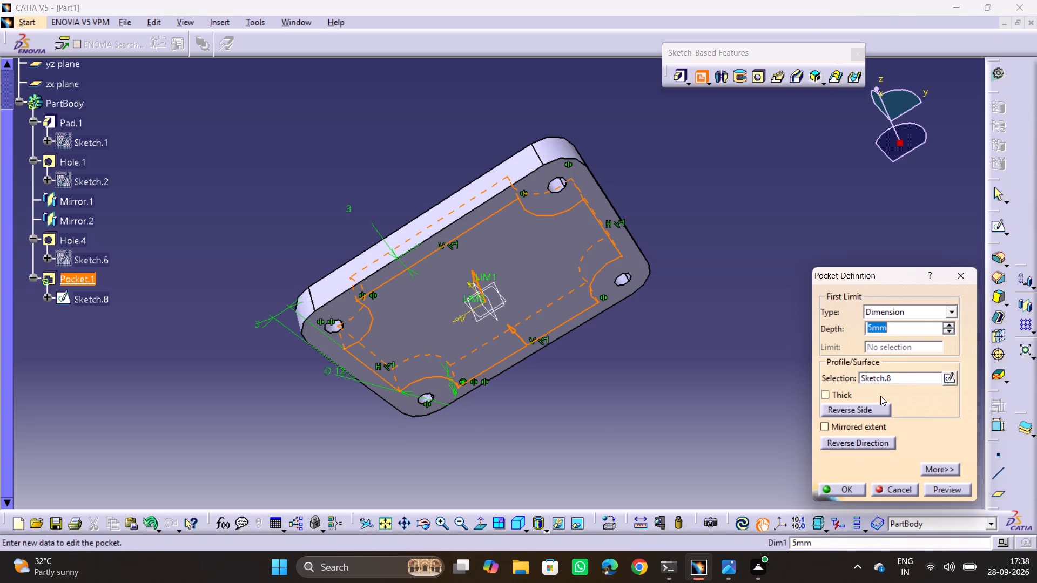
key("2")
key("Return")
left_click(746, 337)
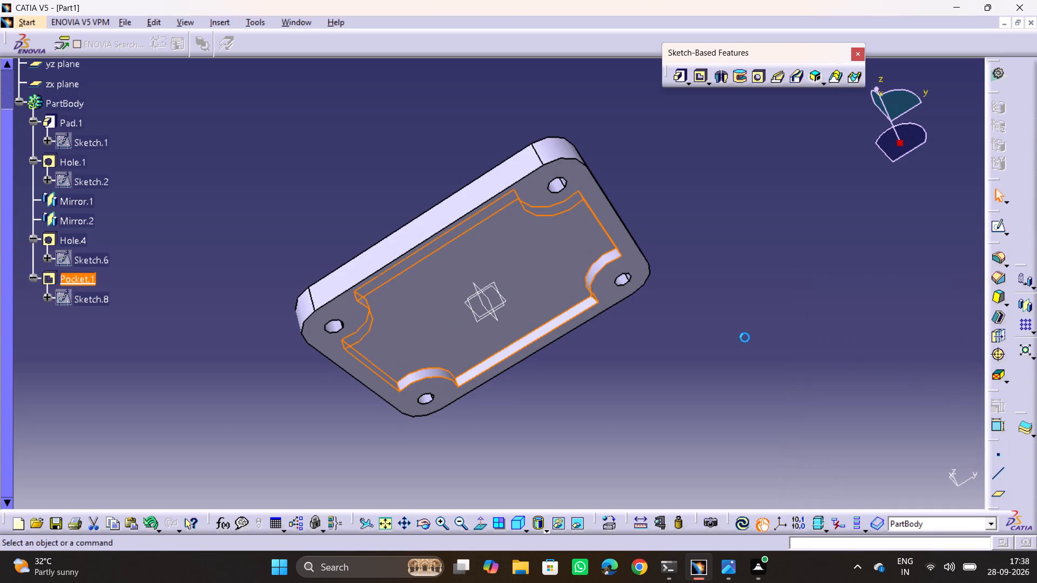
Examine the pocketed plate from its underside around to the counterbored top face.
middle_click_drag(654, 326, 582, 443)
left_click_drag(633, 333, 592, 453)
middle_click_drag(530, 232, 365, 379)
left_click_drag(530, 232, 365, 381)
middle_click_drag(593, 380, 468, 363)
left_click_drag(592, 382, 468, 363)
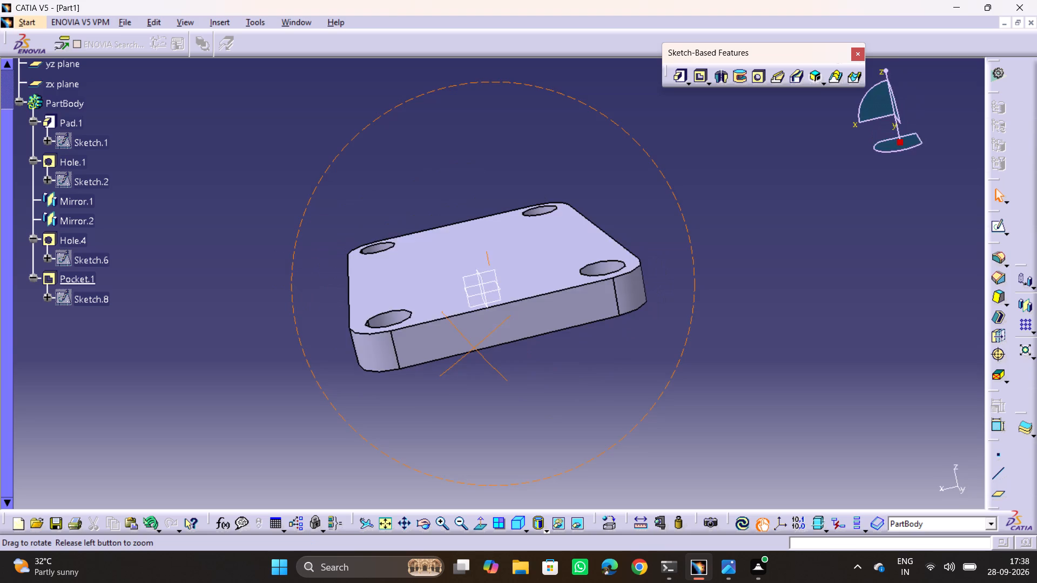
middle_click_drag(468, 363, 500, 421)
left_click_drag(468, 363, 565, 395)
Check section views B-B and A-A in drawing 6.jpg for the pipe body, and return to the plate in isometric view in CATIA.
key("alt+Tab")
middle_click_drag(277, 233, 265, 196)
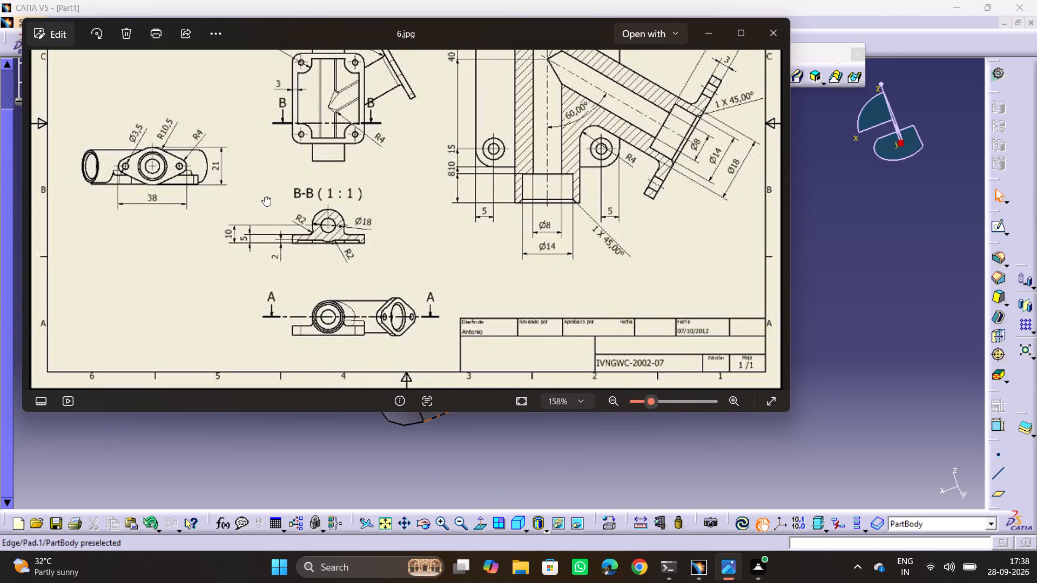
middle_click_drag(265, 196, 275, 240)
middle_click_drag(328, 253, 338, 173)
key("alt+Tab")
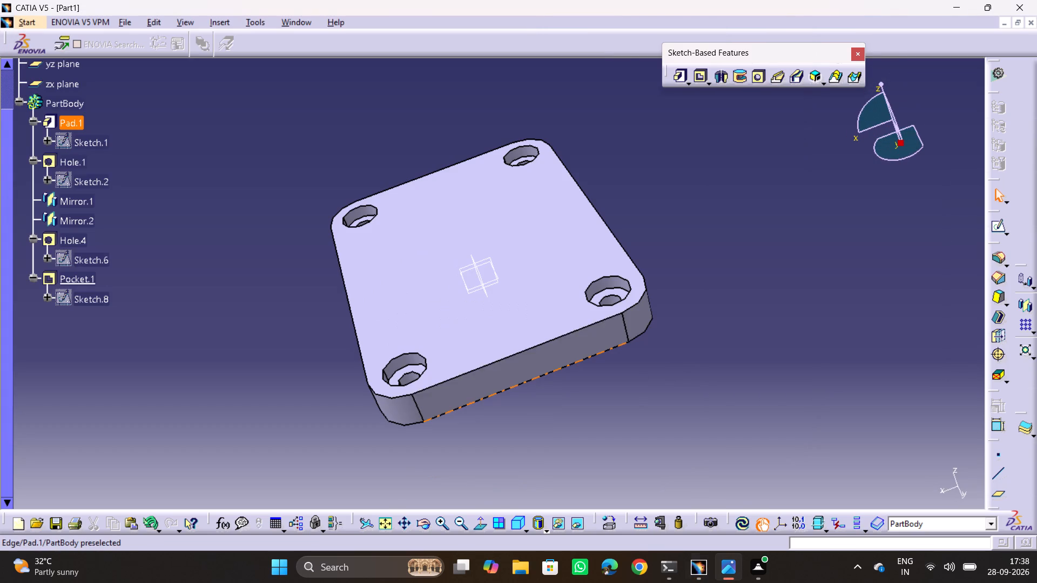
left_click(515, 519)
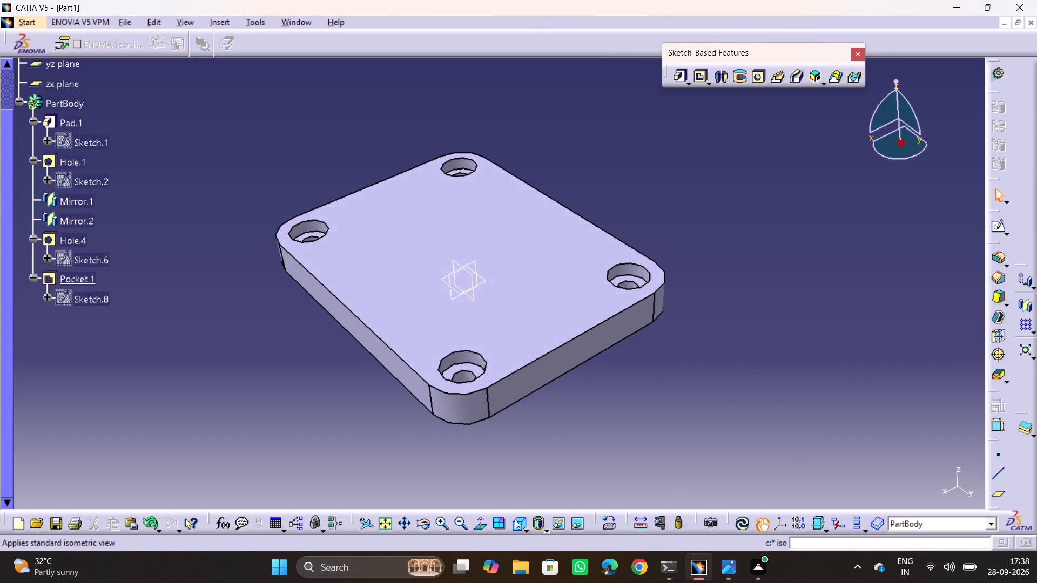
left_click(596, 338)
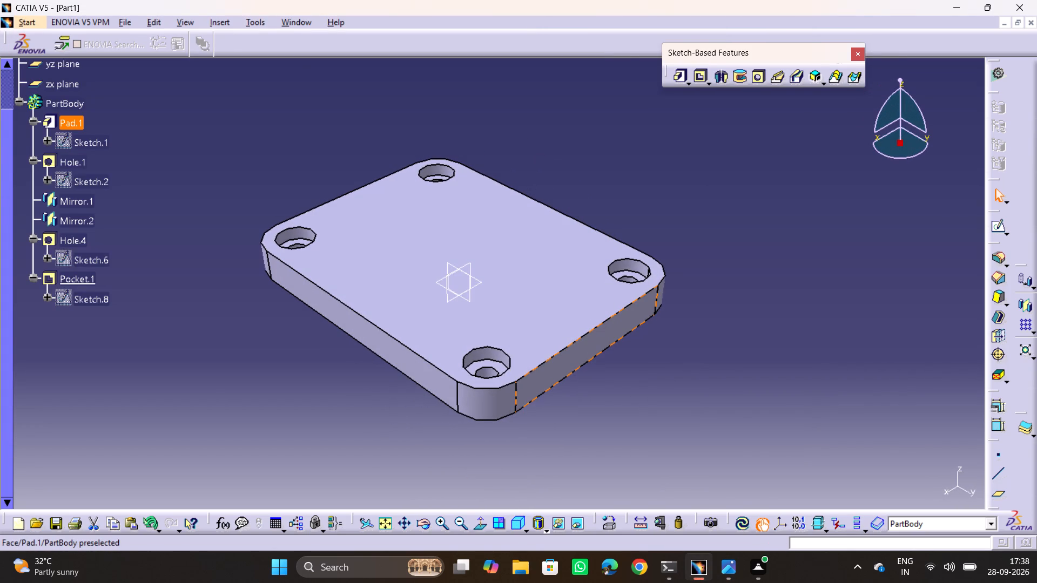
key("alt+Tab")
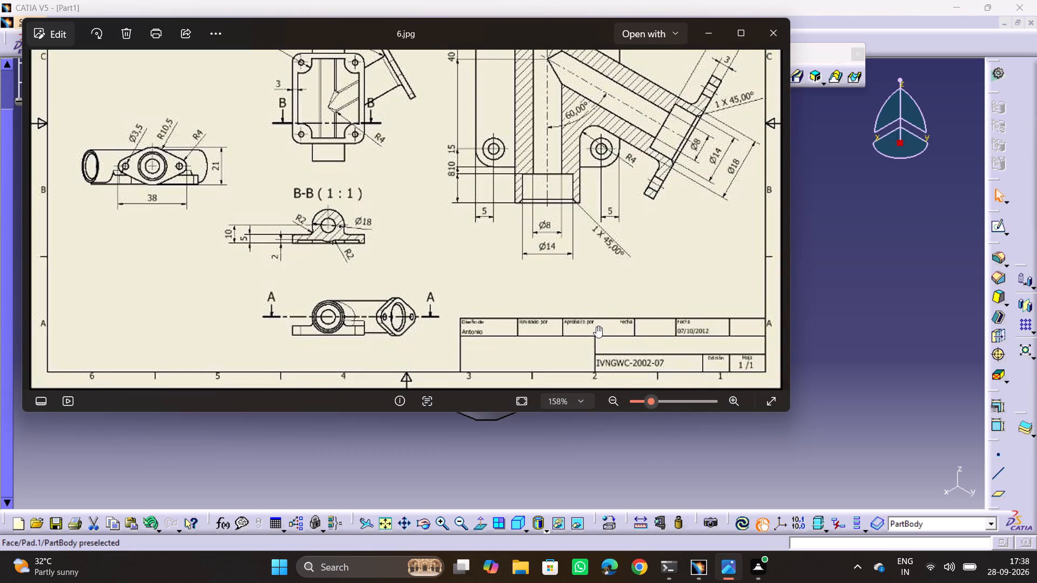
middle_click_drag(623, 198, 625, 358)
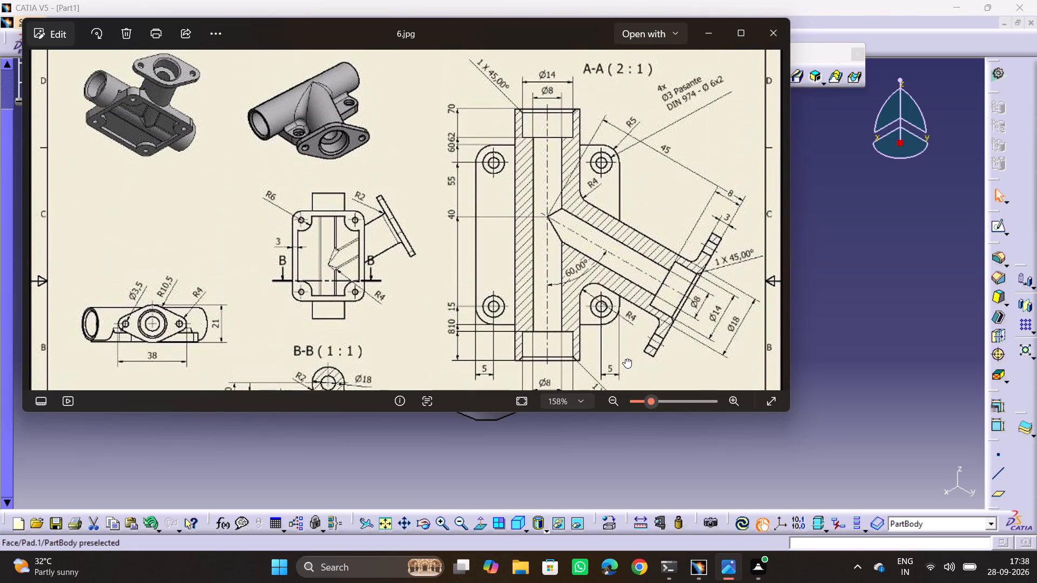
middle_click_drag(625, 358, 635, 338)
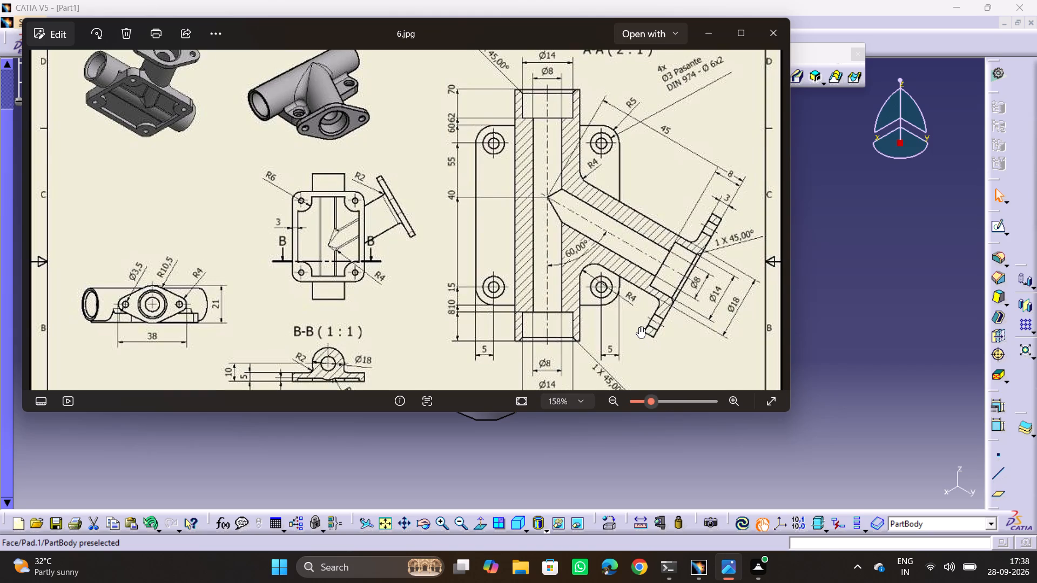
key("alt+Tab")
key("alt+Tab")
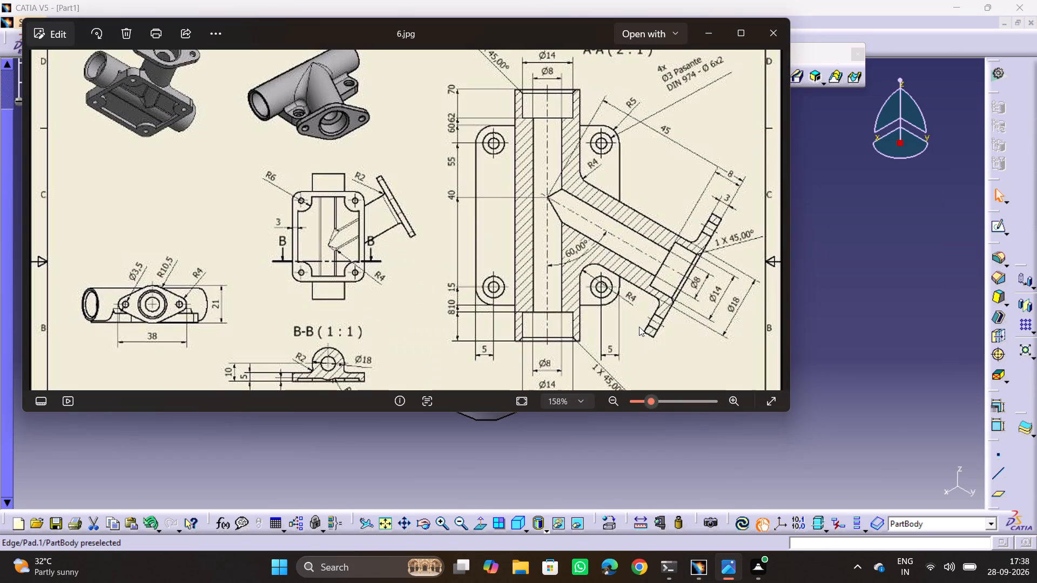
key("alt+Tab")
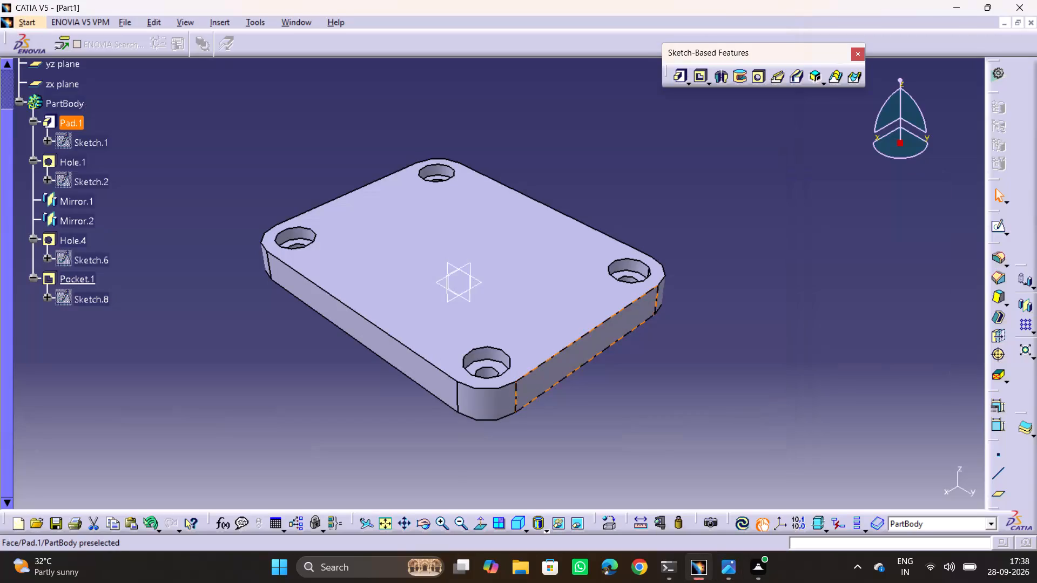
Open a new sketch on the zx plane through the plate's centre.
left_click_drag(713, 221, 710, 226)
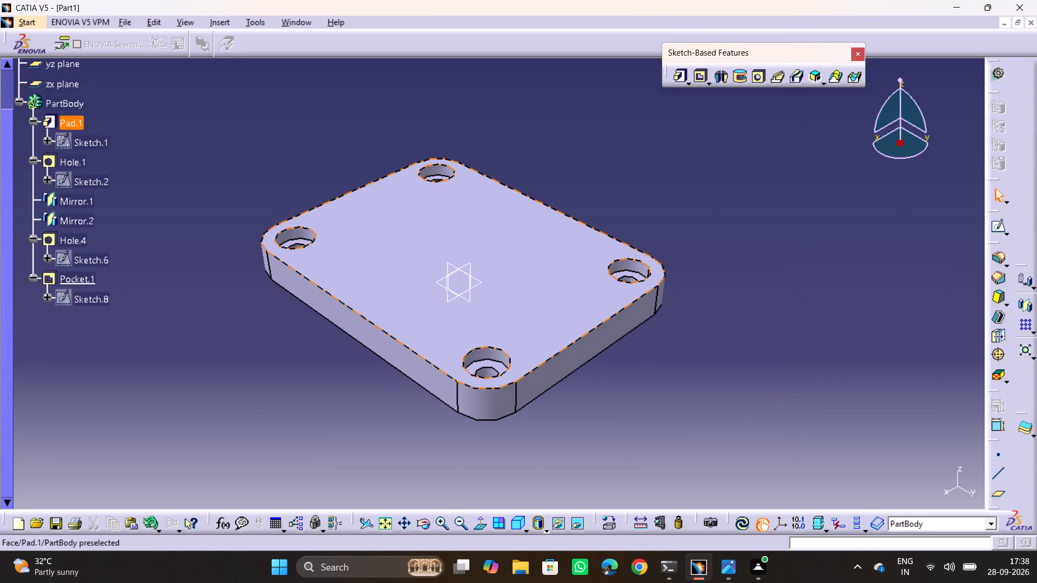
left_click(466, 263)
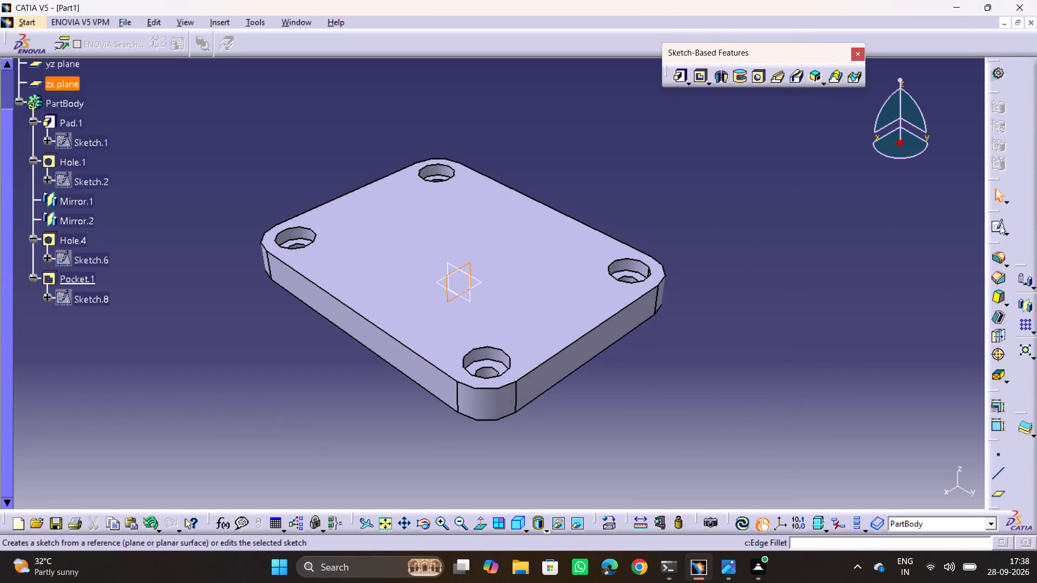
left_click(1000, 225)
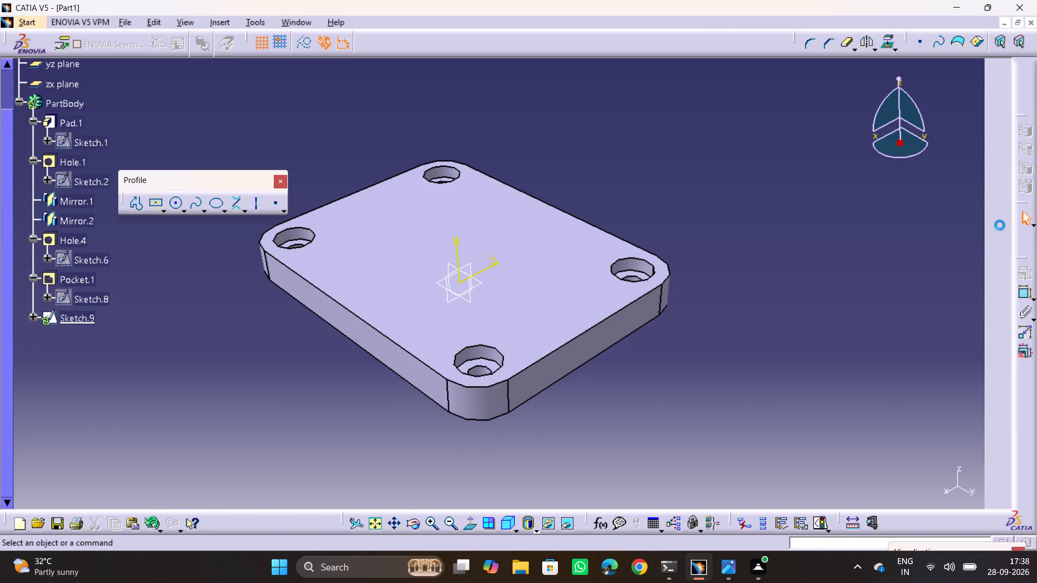
middle_click_drag(500, 290, 508, 369)
Sketch two concentric circles, about 19 mm and 10.5 mm in diameter, centred on the vertical axis about 16.5 mm above the origin.
key("alt+Tab")
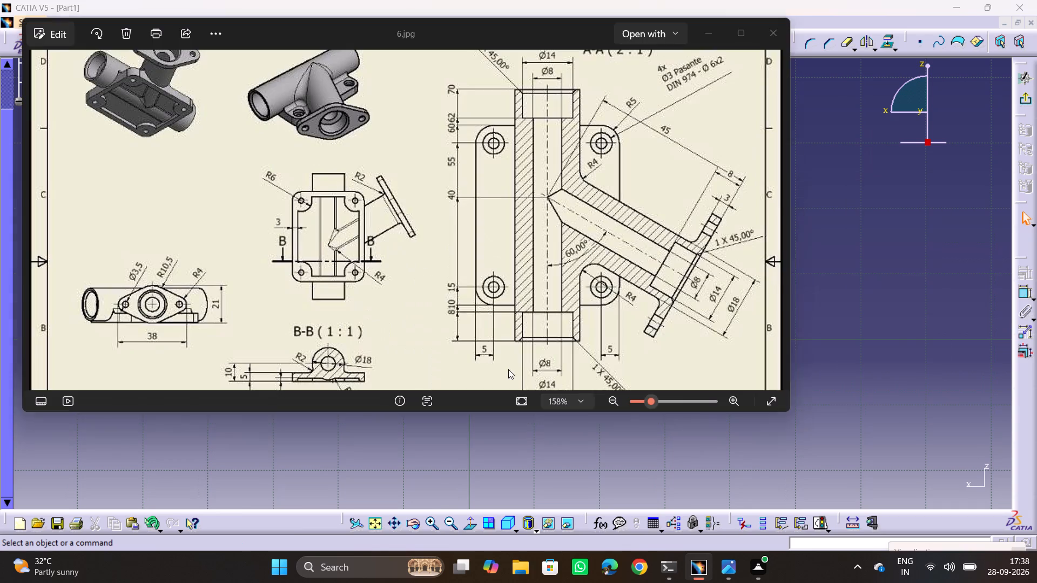
key("alt+Tab")
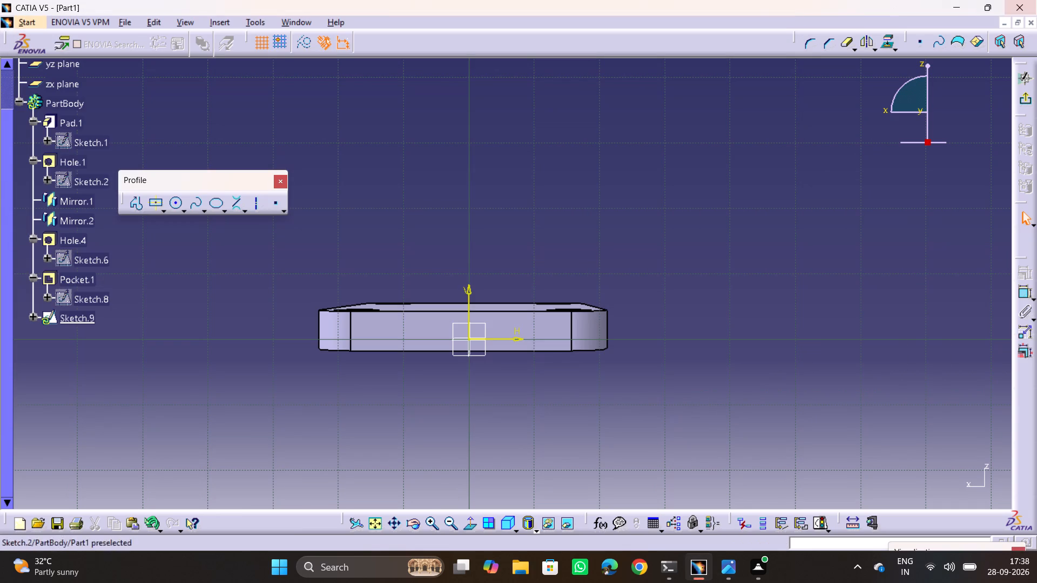
left_click(176, 203)
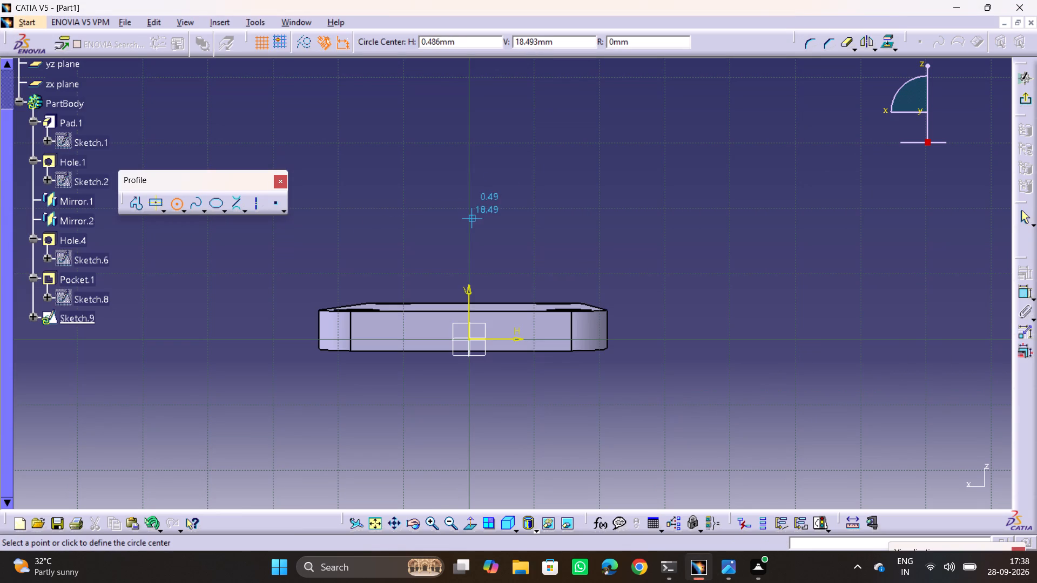
left_click(471, 231)
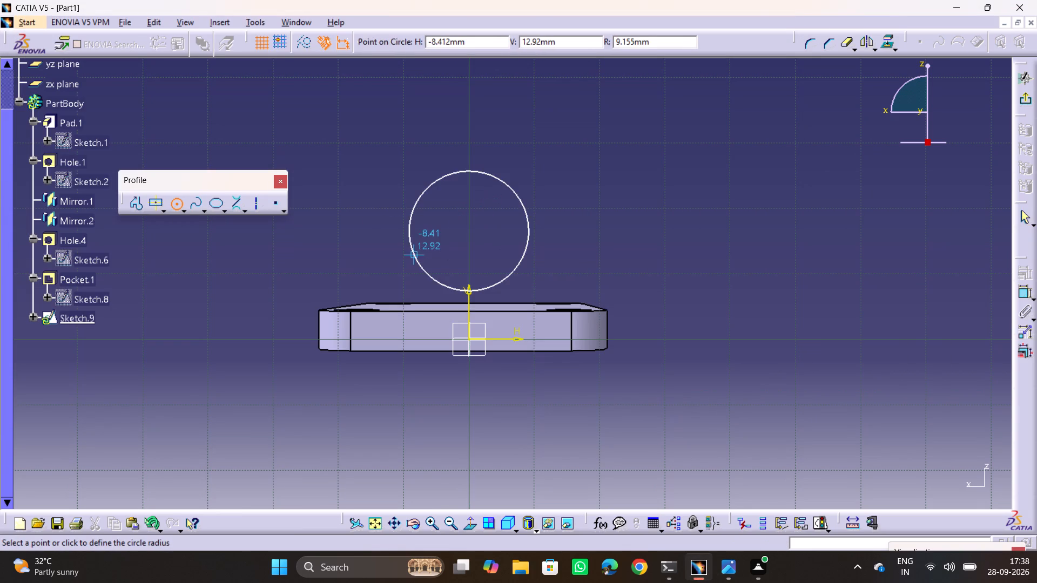
left_click(411, 256)
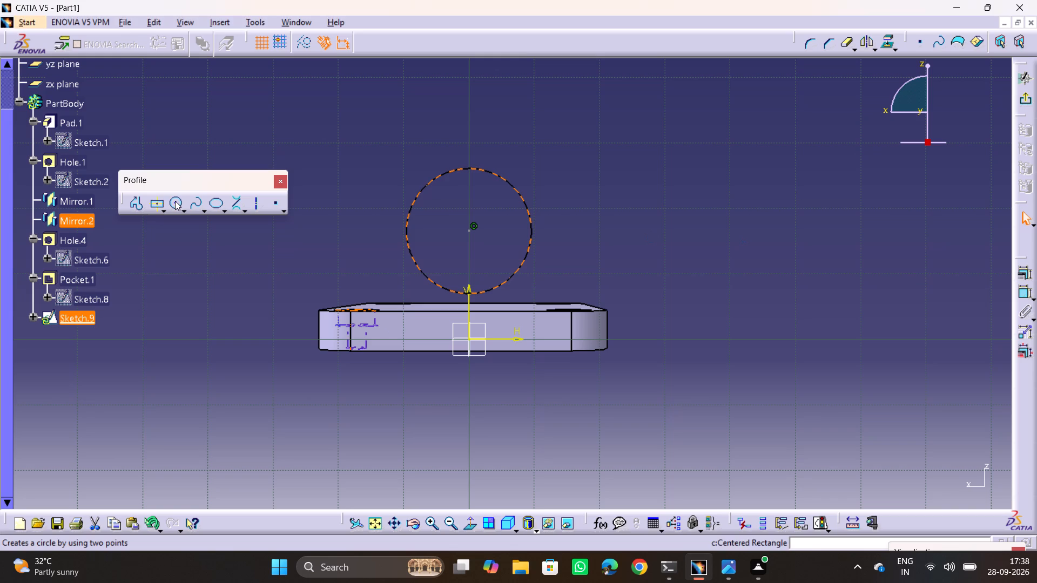
left_click(175, 201)
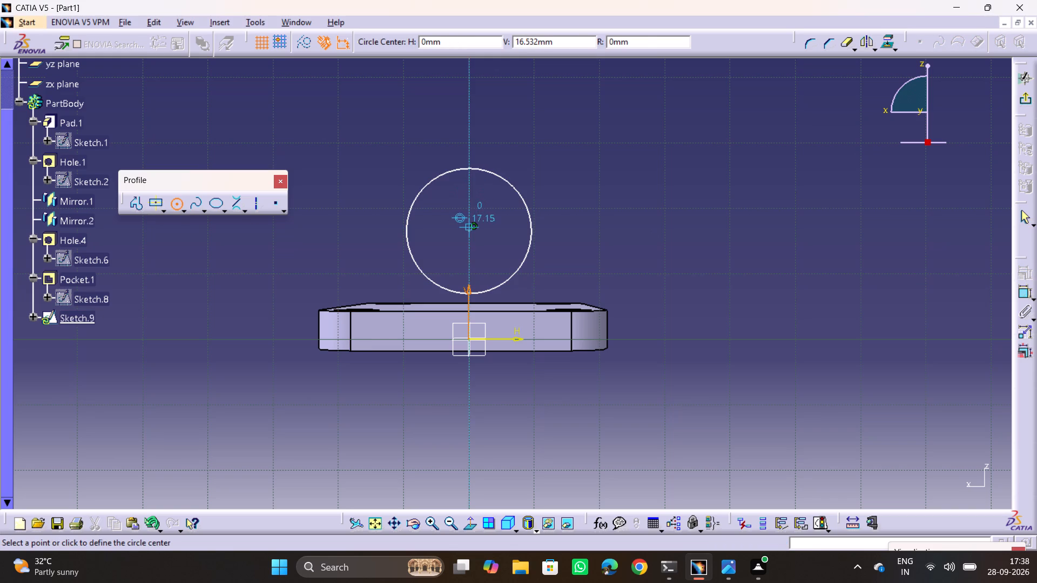
left_click(470, 231)
left_click(446, 258)
left_click(625, 256)
Check section B-B in drawing 6.jpg, and dimension the inner circle's diameter as 4 mm in CATIA.
key("alt+Tab")
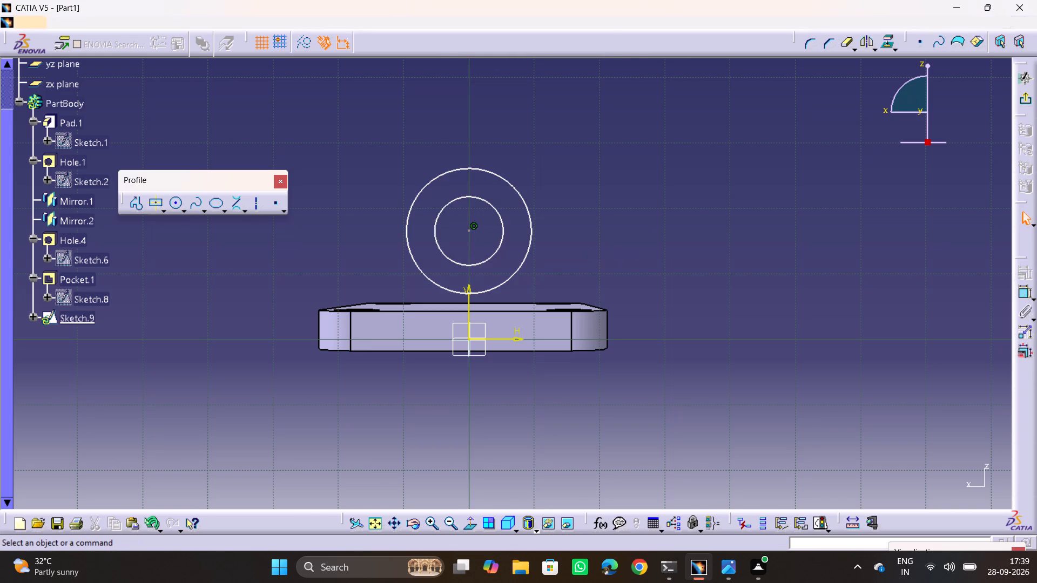
middle_click_drag(383, 290, 396, 236)
middle_click_drag(346, 278, 394, 212, "ctrl")
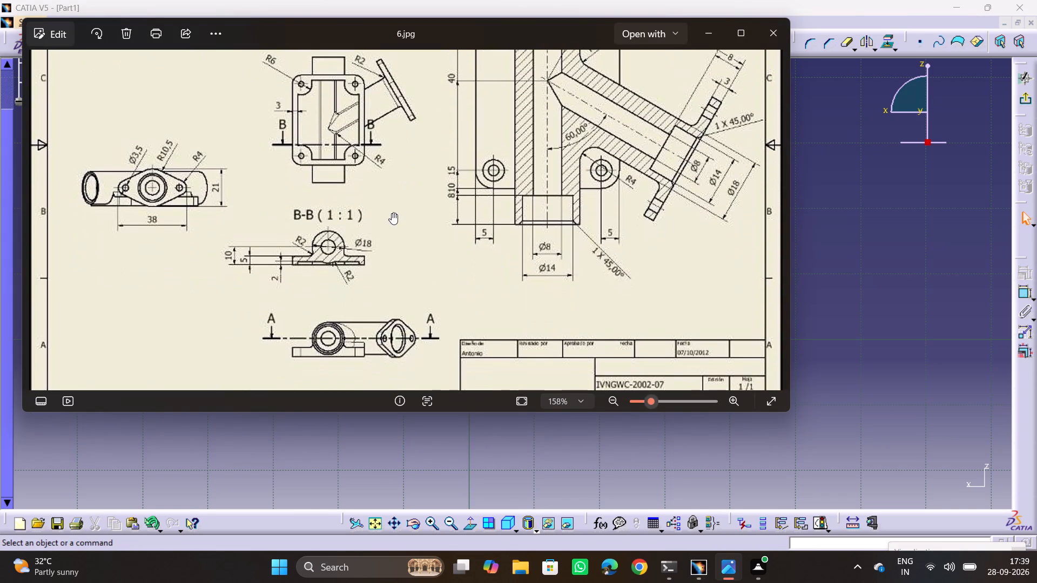
scroll(336, 241, "up", 3)
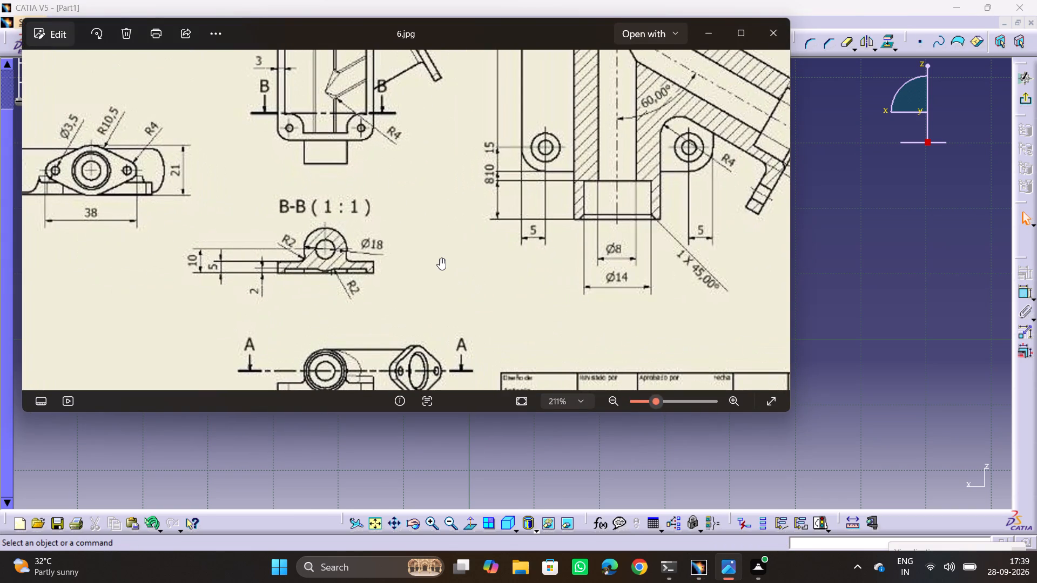
key("alt+Tab")
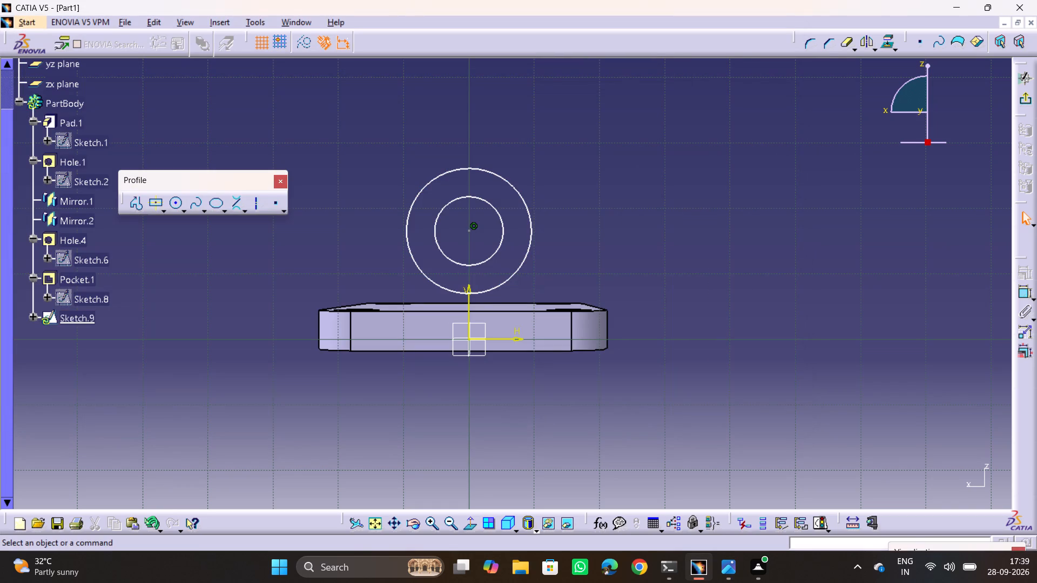
left_click(1024, 289)
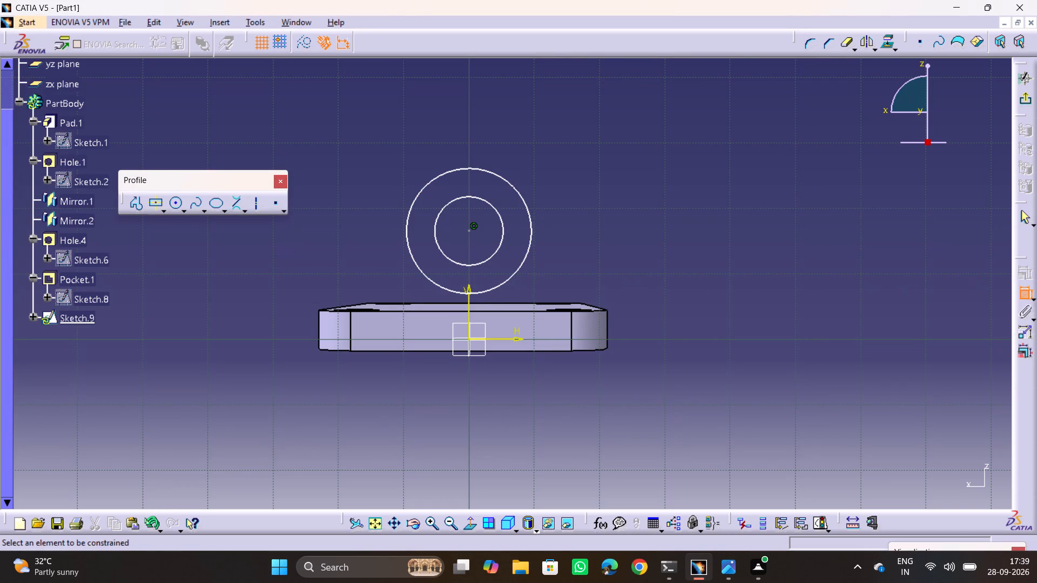
left_click(490, 258)
left_click(468, 239)
double_click(468, 237)
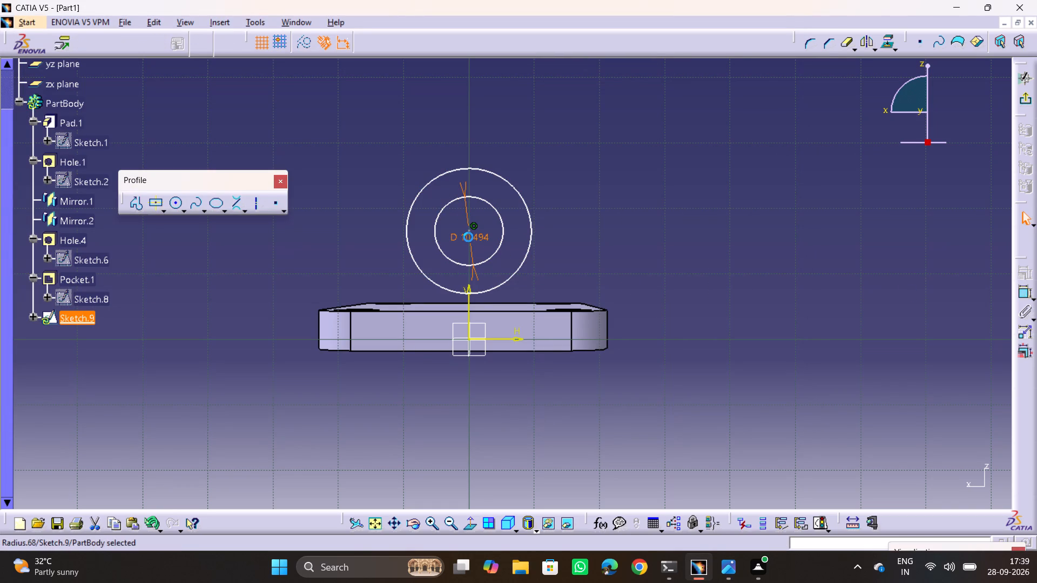
key("4")
key("Return")
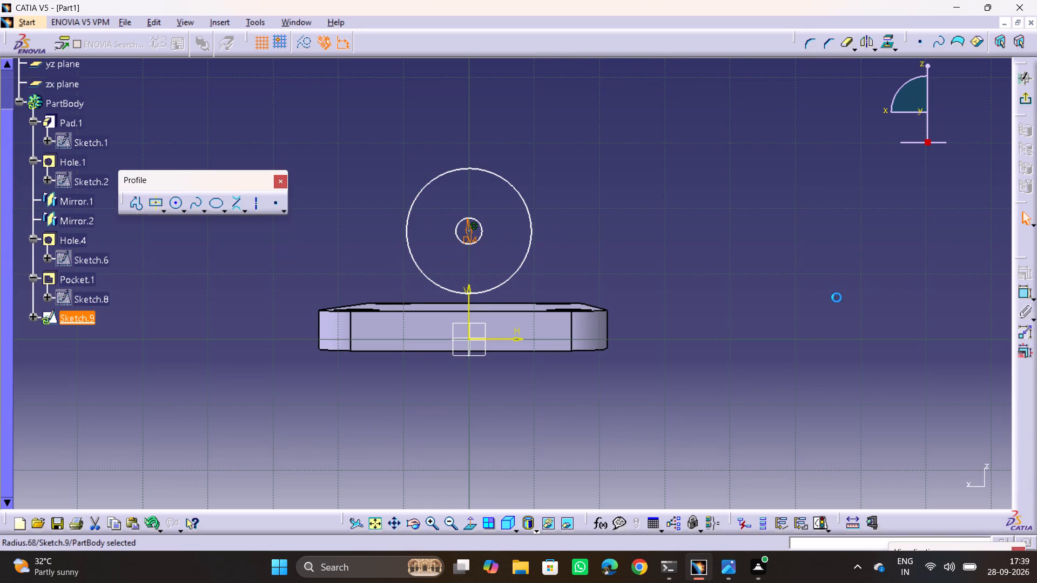
left_click(837, 297)
Dimension the outer circle's diameter as 18 mm.
left_click(1026, 296)
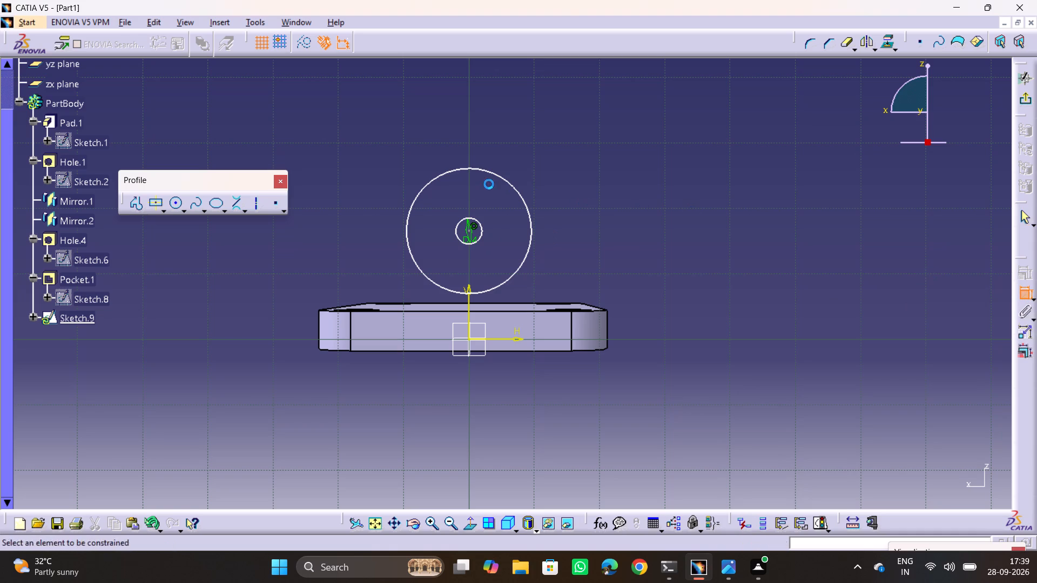
left_click(487, 170)
left_click(504, 213)
double_click(502, 208)
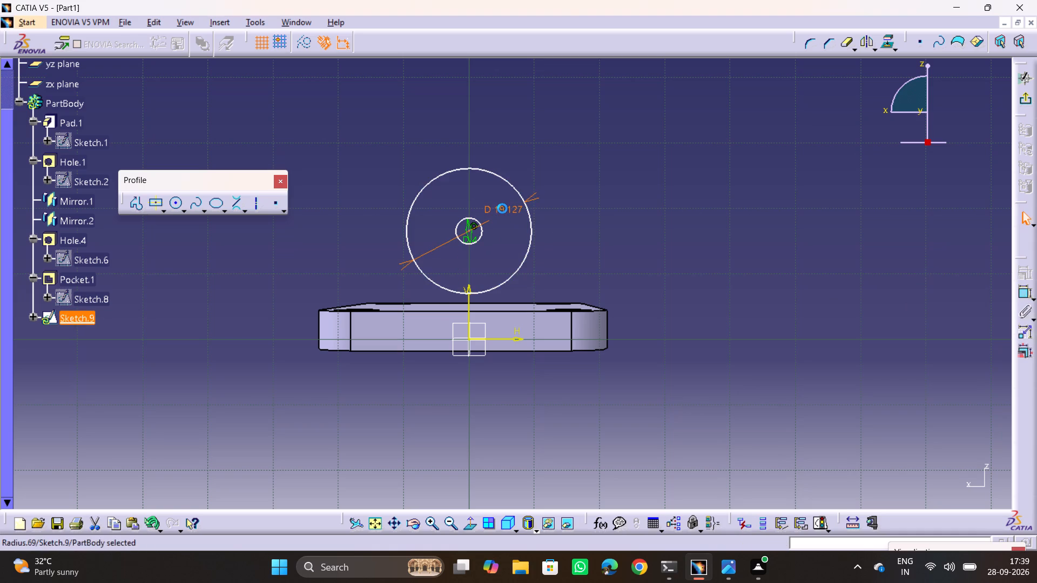
type("18")
key("Return")
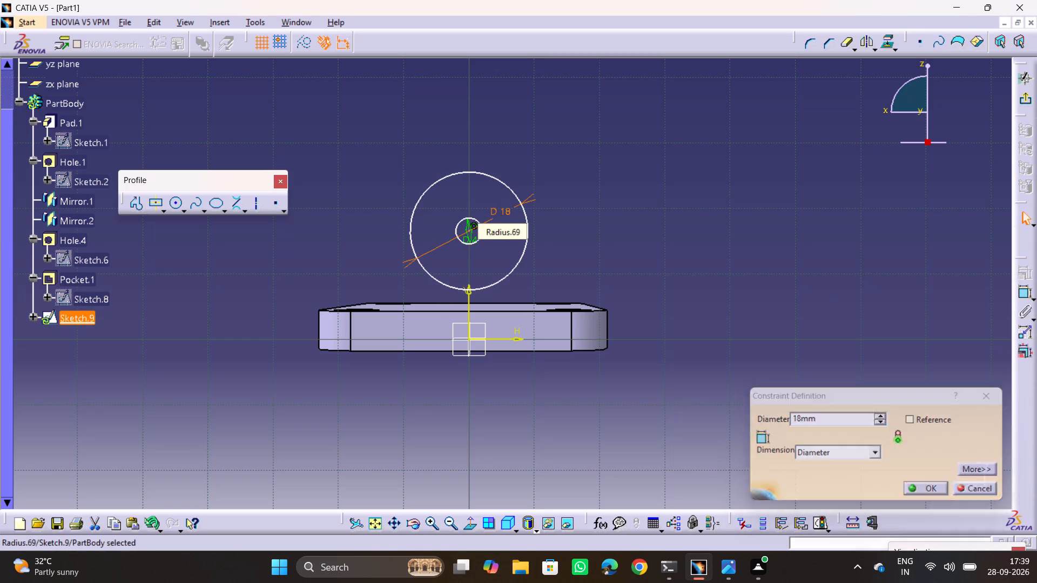
left_click(635, 232)
Examine sections B-B and A-A in drawing 6.jpg for the pipe's bore, outer diameter and length dimensions, and return to the CATIA sketch.
key("alt+Tab")
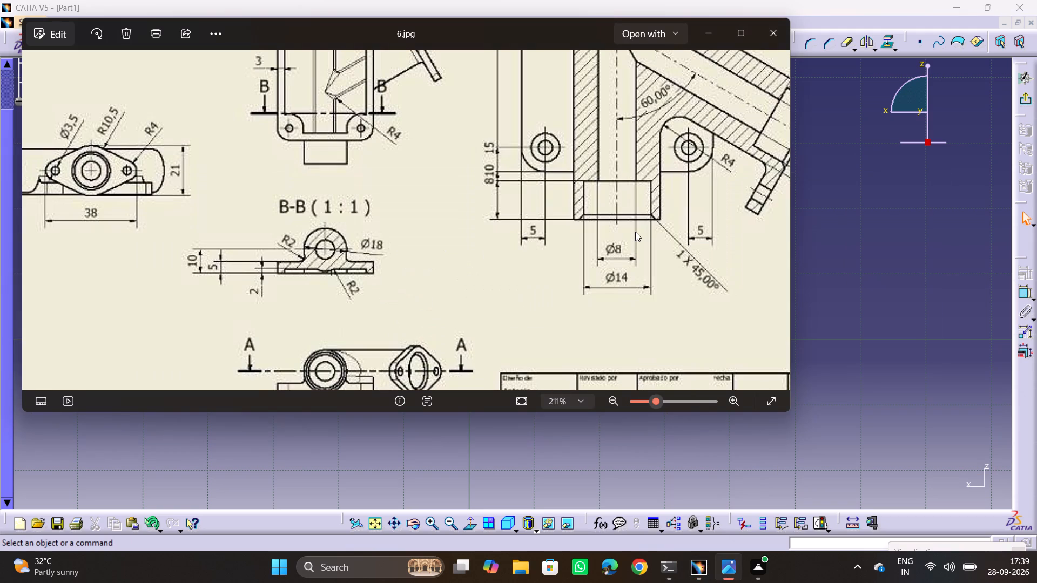
key("alt+Tab")
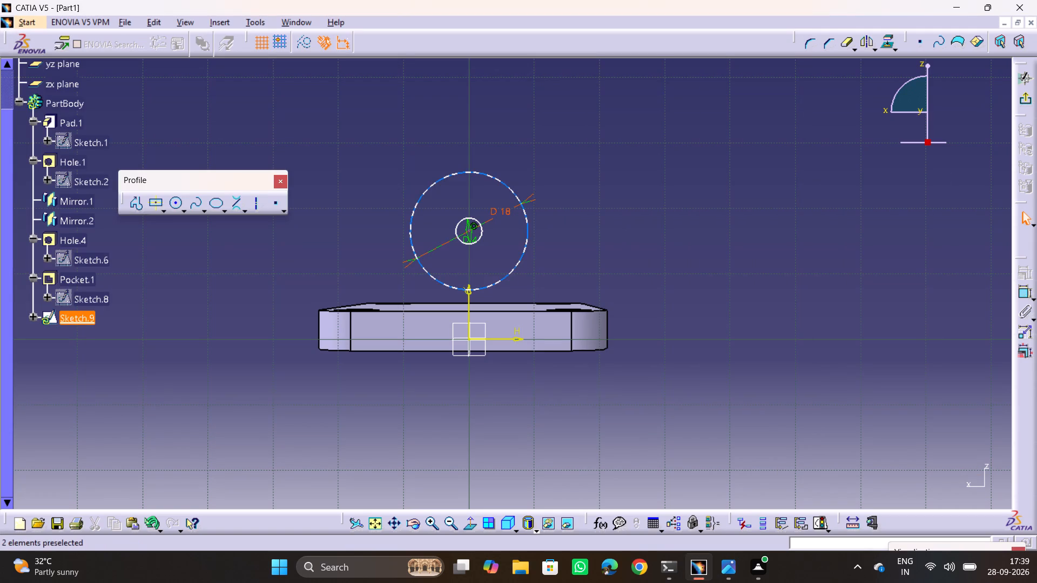
key("alt+Tab")
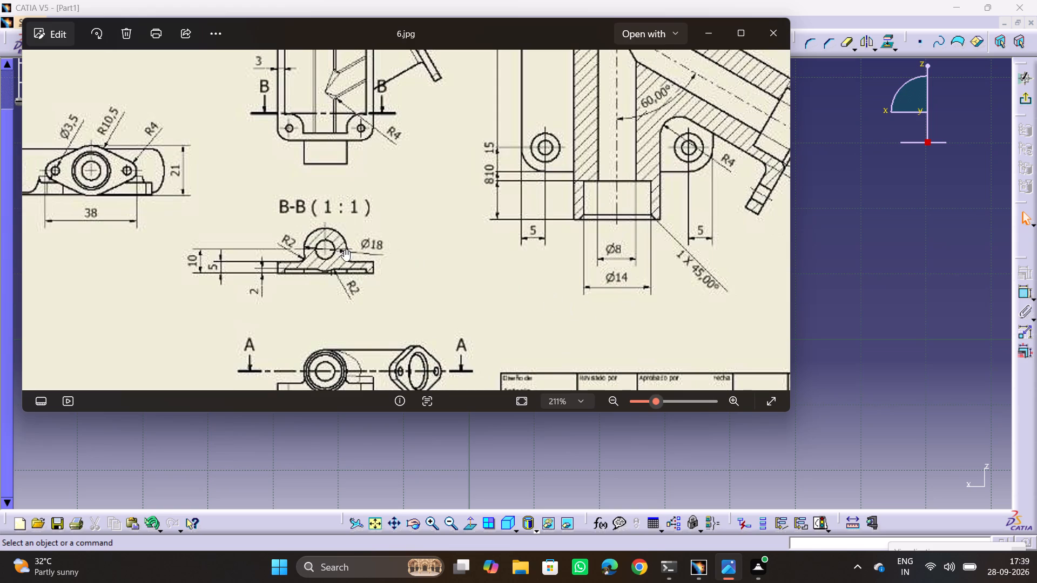
middle_click_drag(347, 228, 382, 181, "ctrl")
scroll(374, 196, "up", 10, "ctrl")
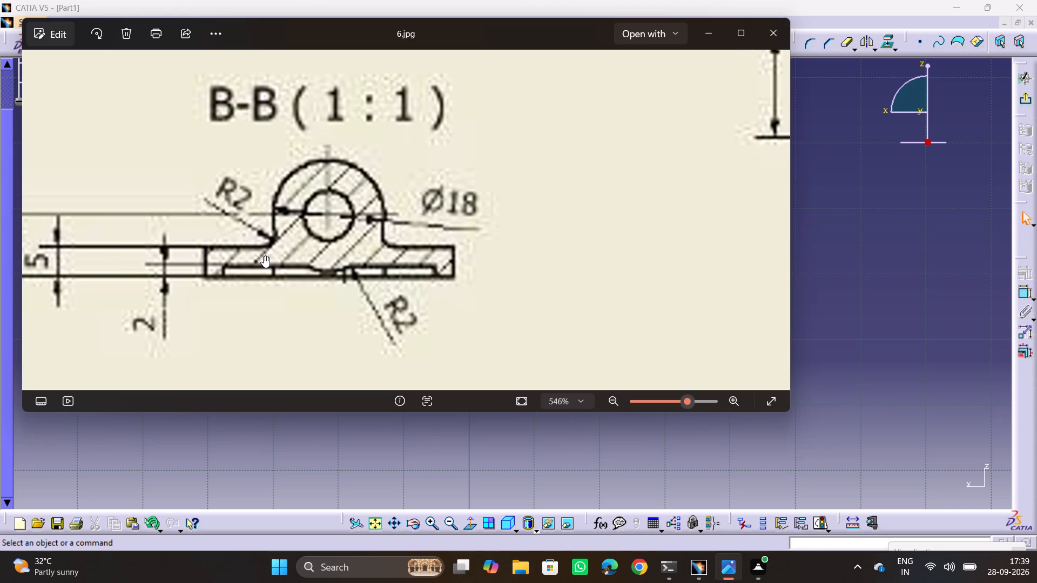
scroll(460, 233, "down", 4, "ctrl")
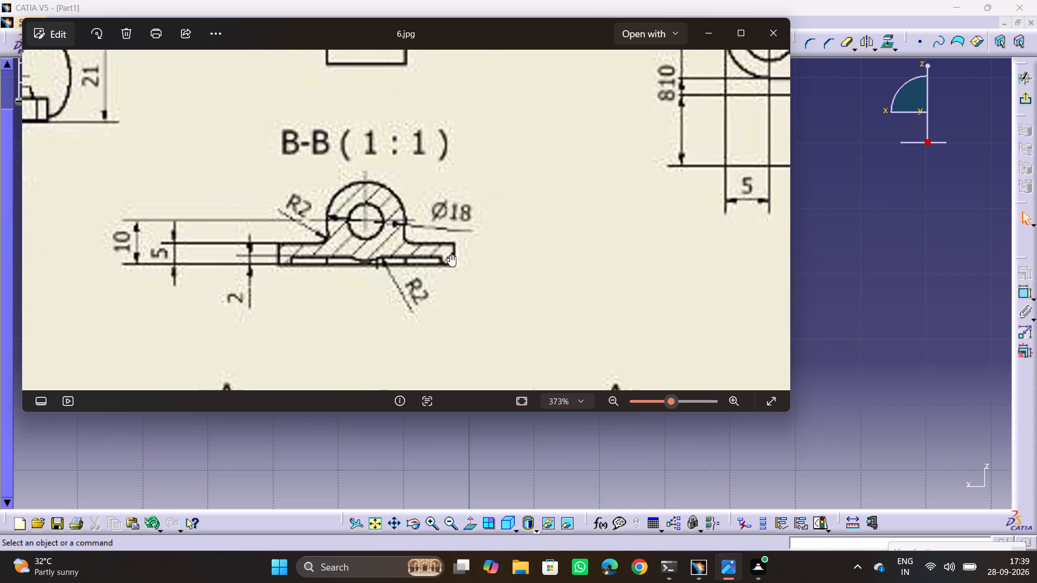
scroll(450, 255, "down", 3, "ctrl")
middle_click_drag(549, 147, 462, 289)
middle_click_drag(672, 341, 662, 339)
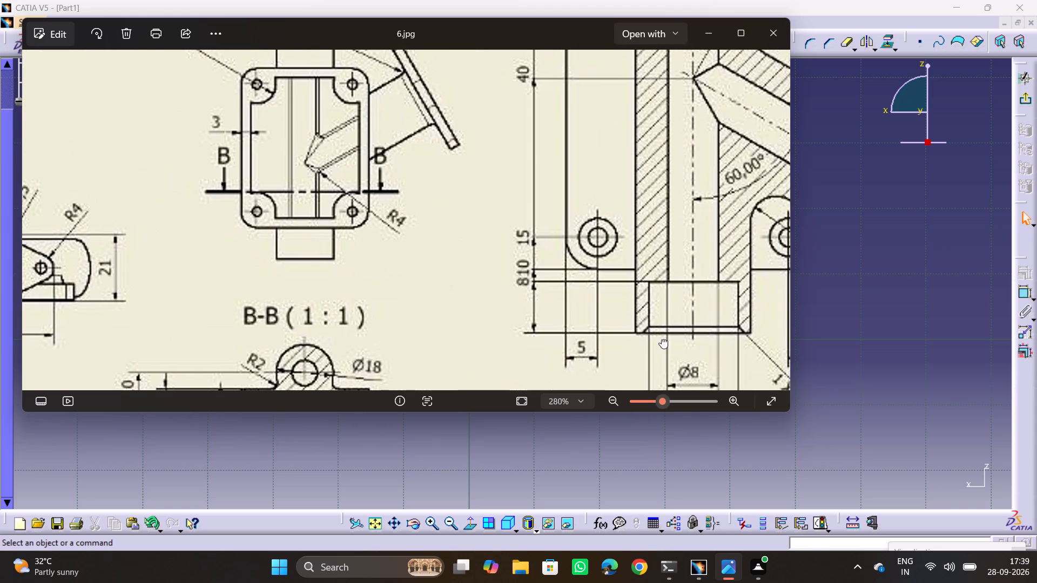
middle_click_drag(662, 339, 511, 221)
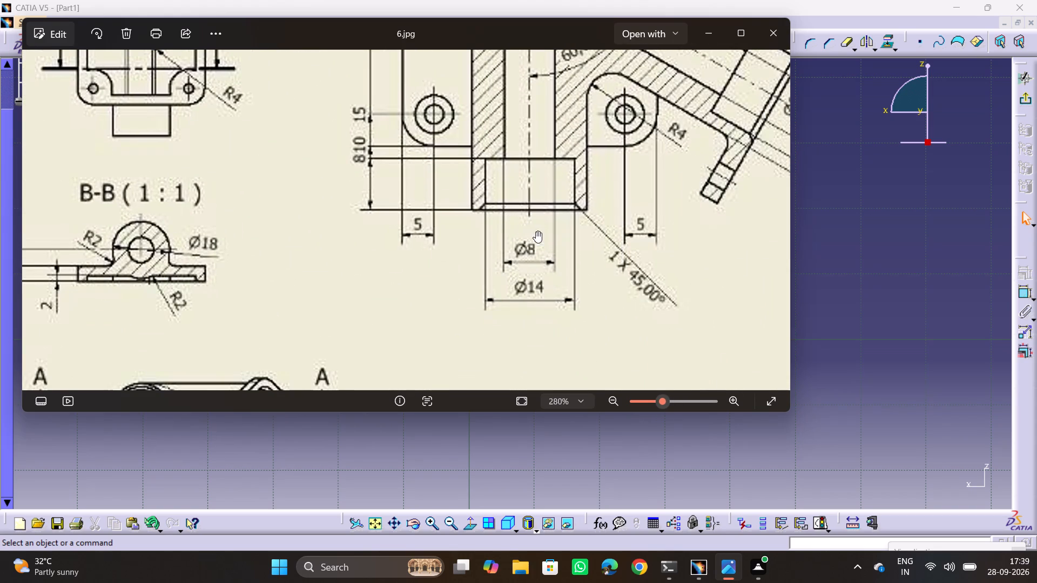
middle_click_drag(570, 218, 615, 391)
middle_click_drag(640, 198, 639, 257)
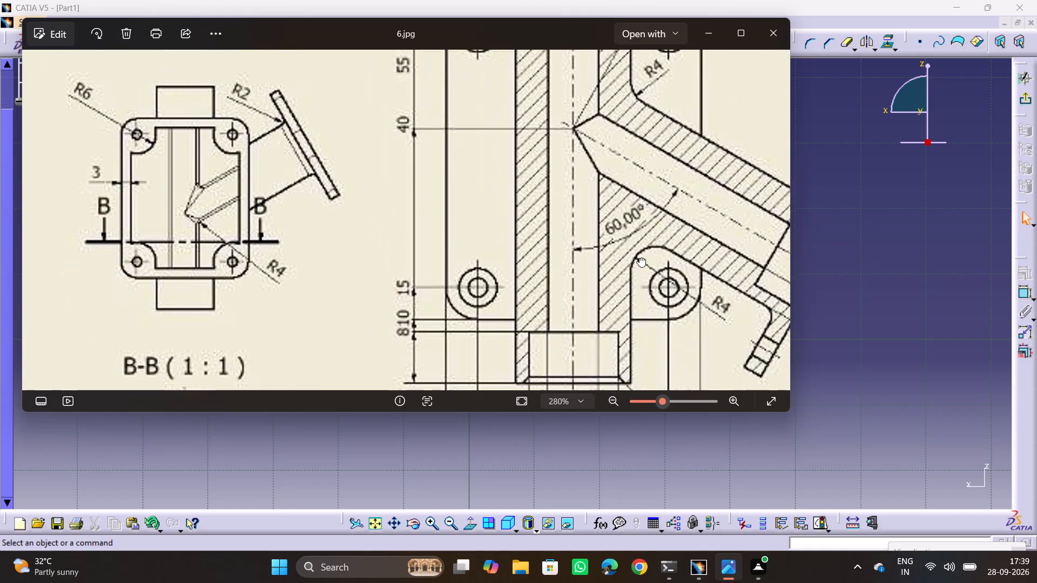
middle_click_drag(639, 257, 642, 388)
middle_click_drag(644, 205, 631, 253)
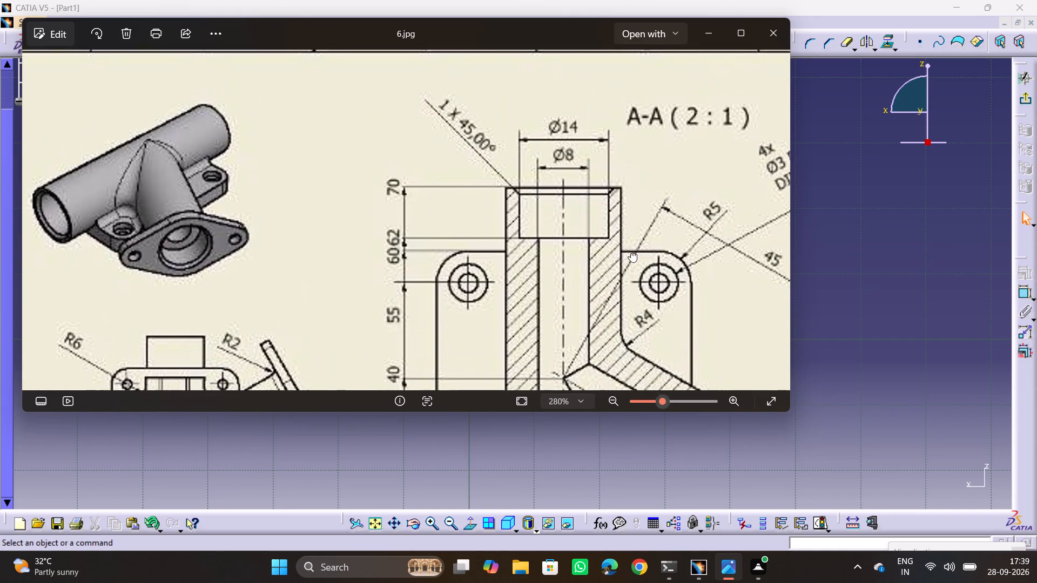
middle_click_drag(631, 253, 594, 38)
middle_click_drag(580, 170, 558, 76)
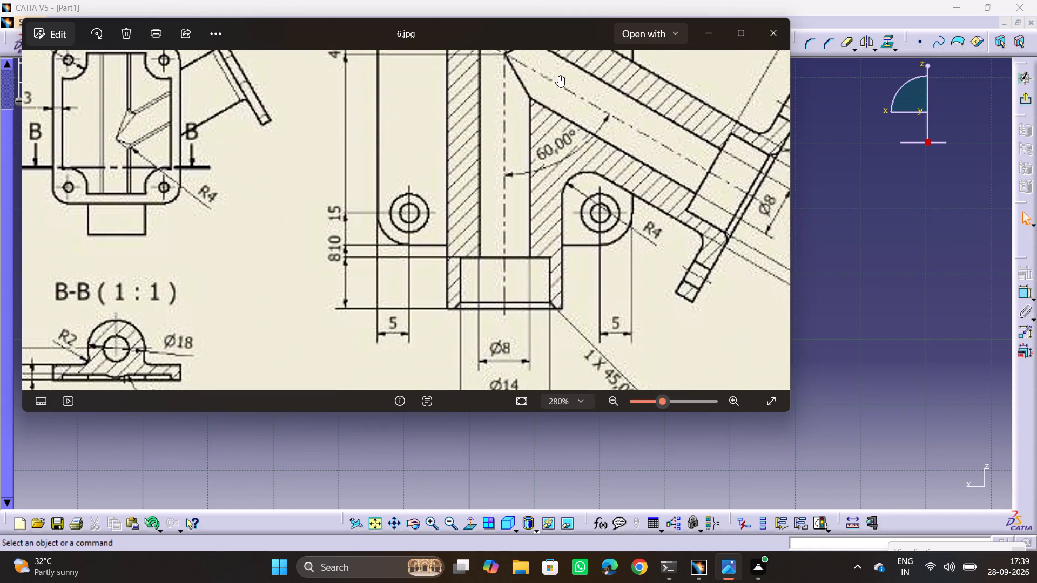
key("alt+Tab")
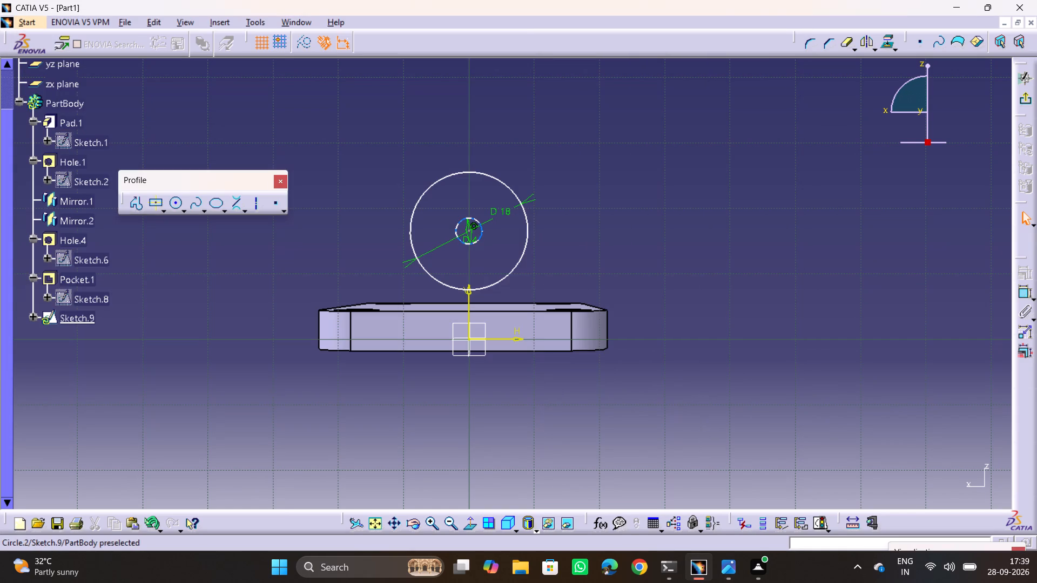
Set the inner circle's diameter to 8 mm.
double_click(473, 239)
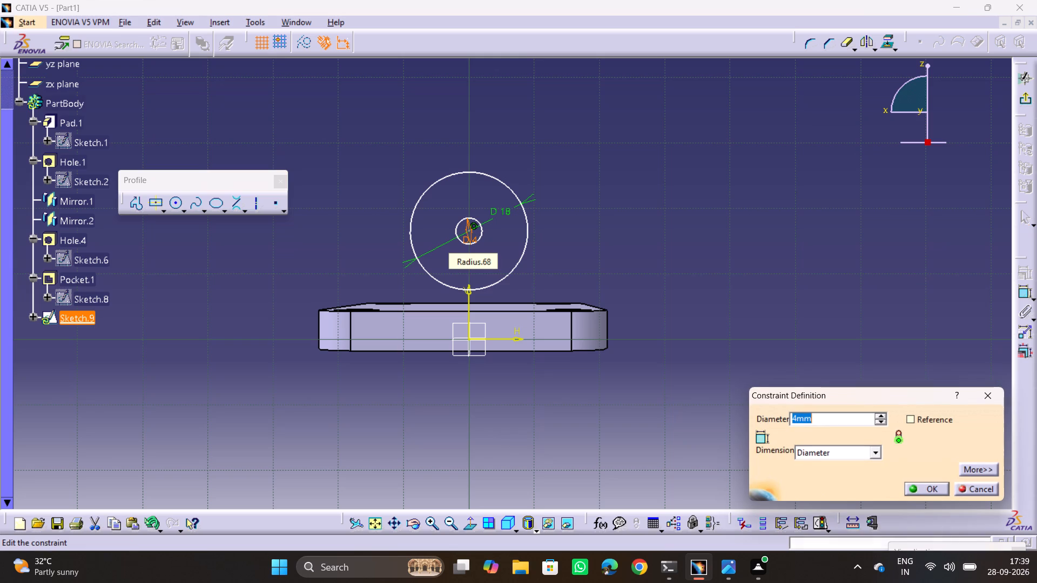
key("8")
key("Return")
left_click(692, 233)
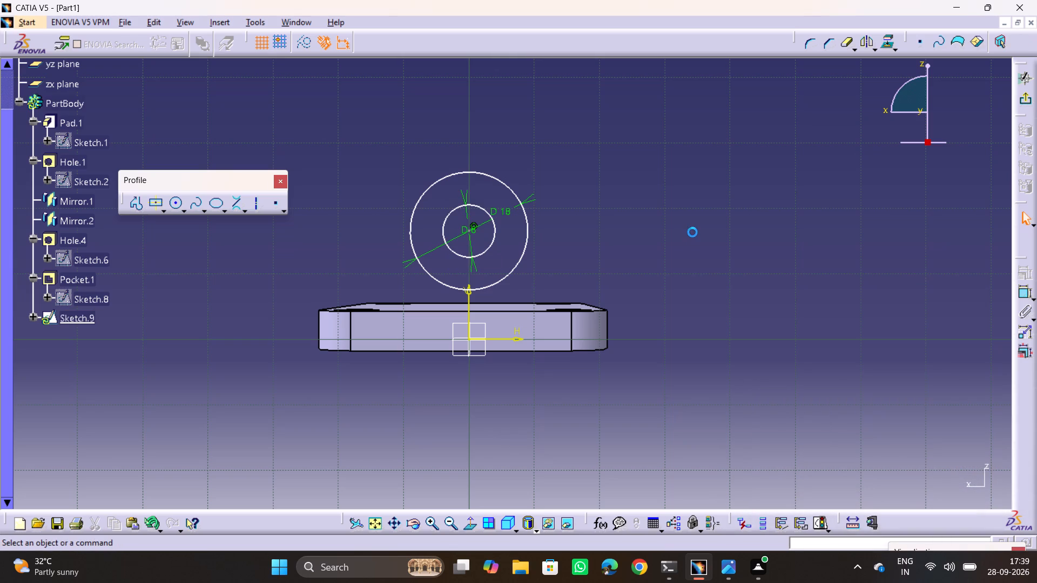
Check the centre height in drawing 6.jpg, and constrain the circles' centre 10 mm above the sketch's horizontal axis in CATIA.
key("alt+Tab")
middle_click_drag(324, 326, 348, 292)
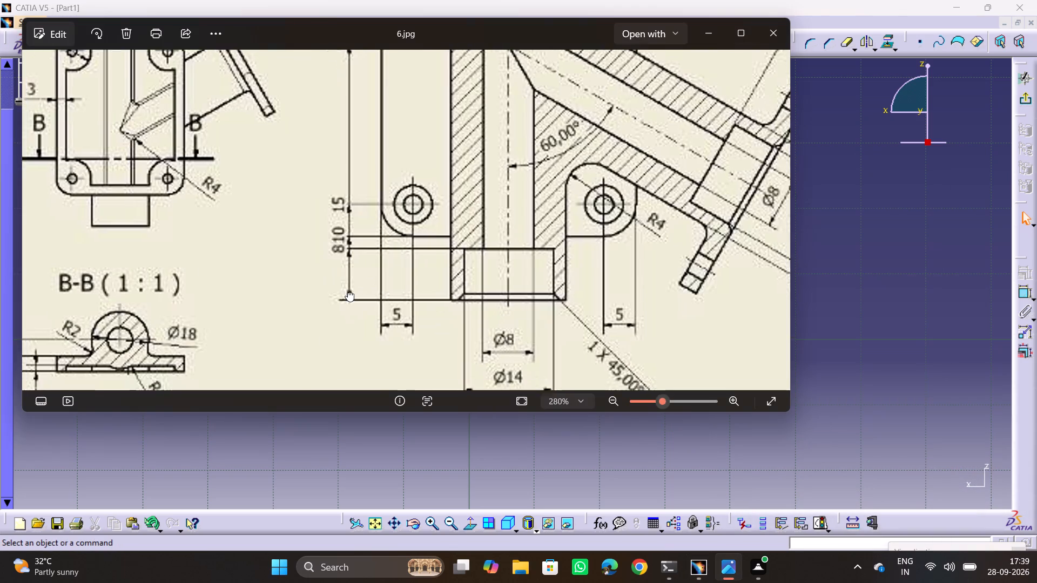
middle_click_drag(348, 292, 651, 209)
key("alt+Tab")
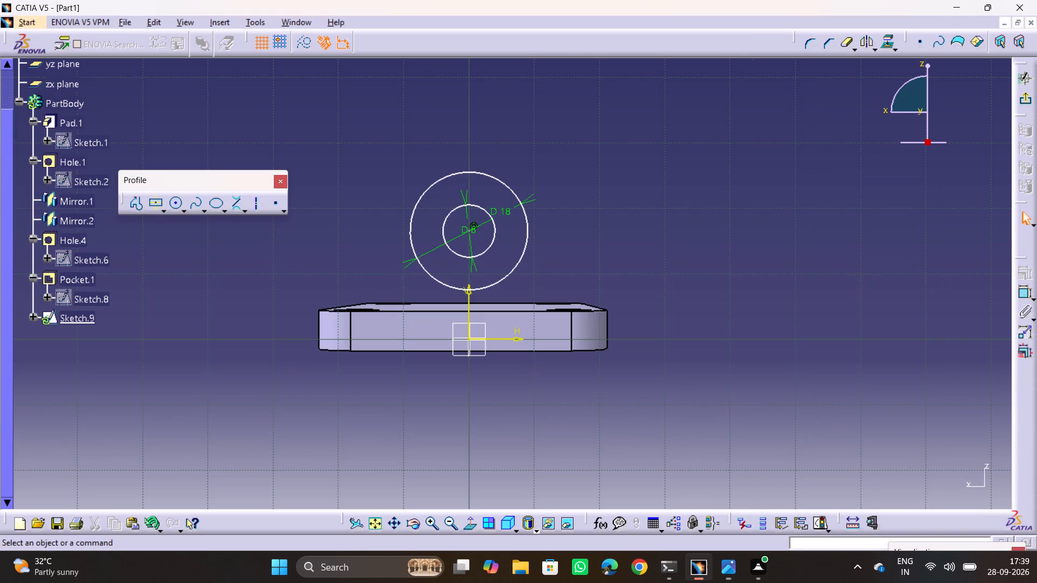
left_click(1019, 289)
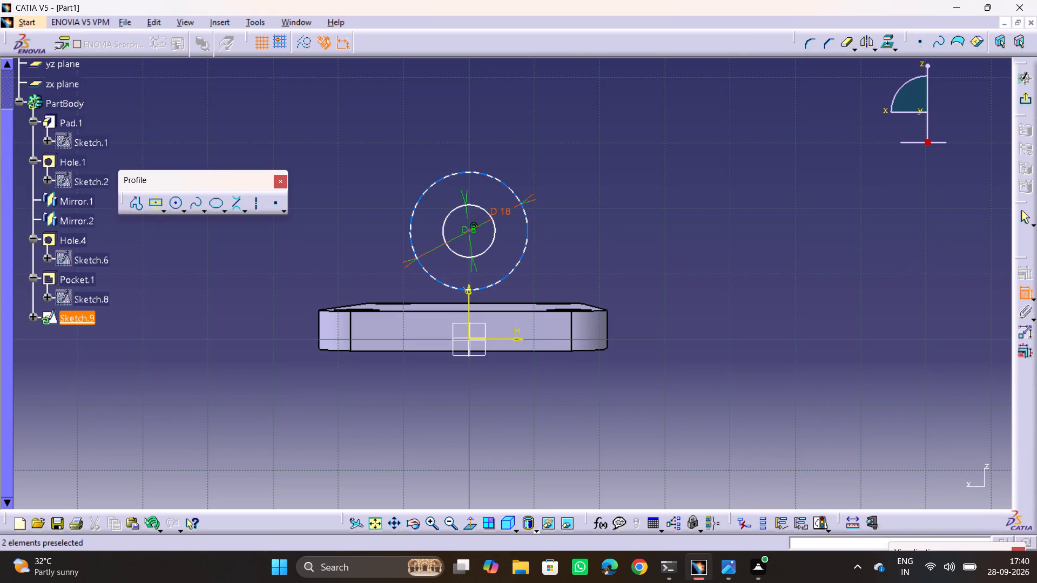
left_click(469, 231)
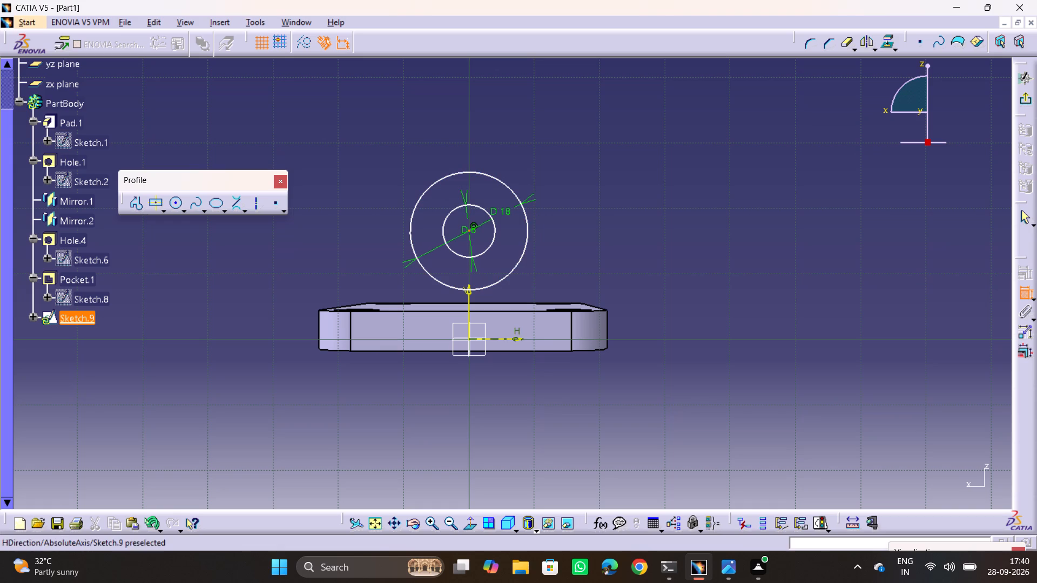
left_click(507, 337)
left_click(240, 321)
double_click(238, 317)
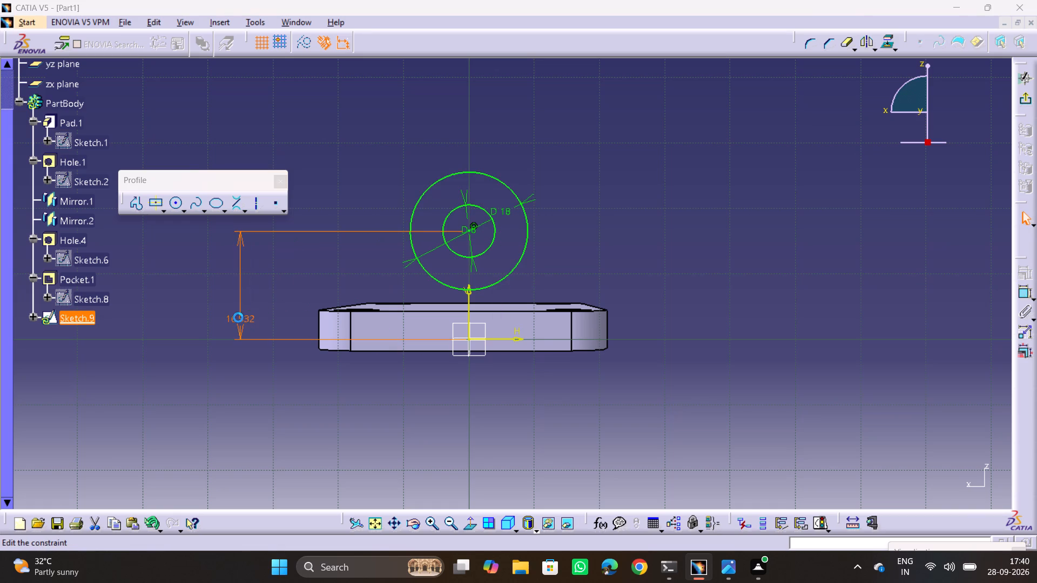
type("10")
key("Return")
left_click(727, 221)
Check section B-B in drawing 6.jpg, and exit the pipe's circular profile sketch in CATIA.
key("alt+Tab")
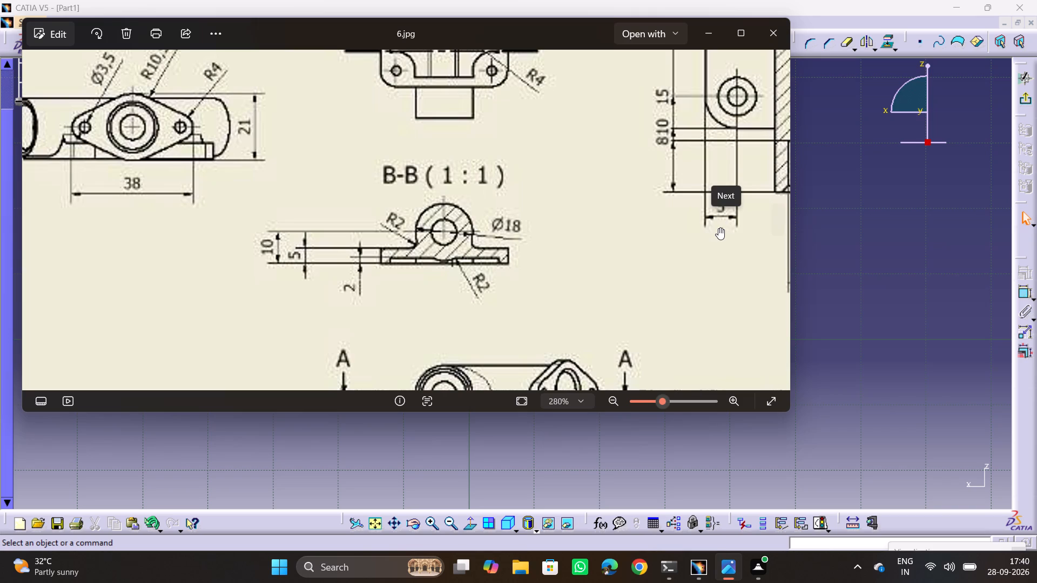
key("alt+Tab")
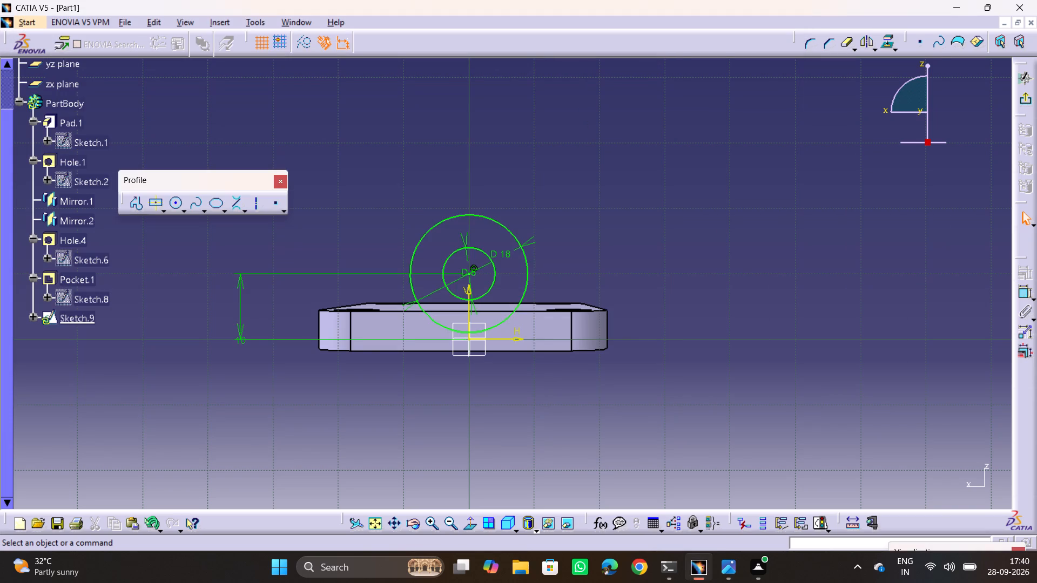
middle_click_drag(483, 345, 533, 406)
left_click_drag(483, 345, 533, 406)
left_click(844, 359)
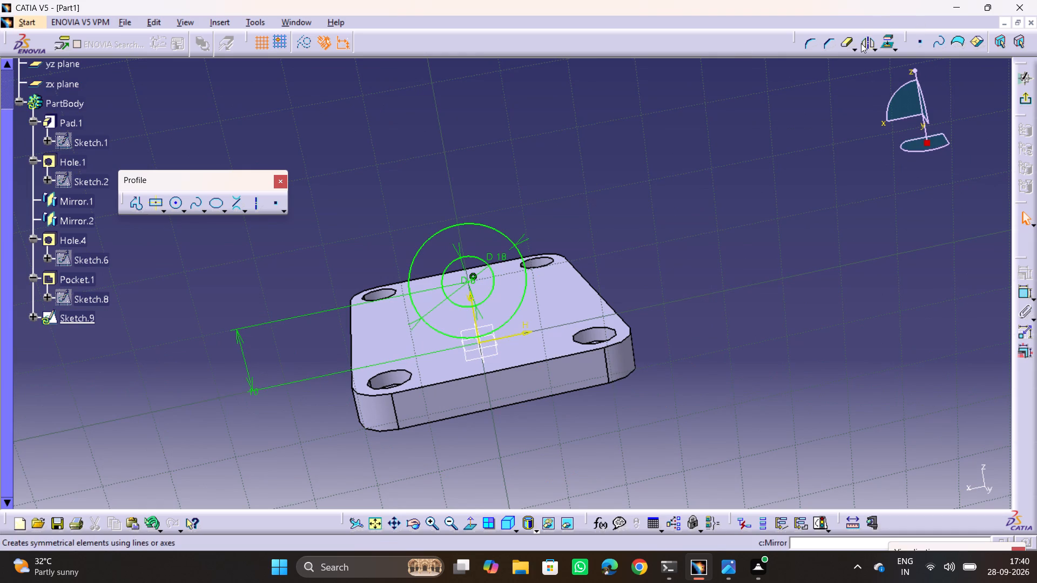
left_click(1021, 100)
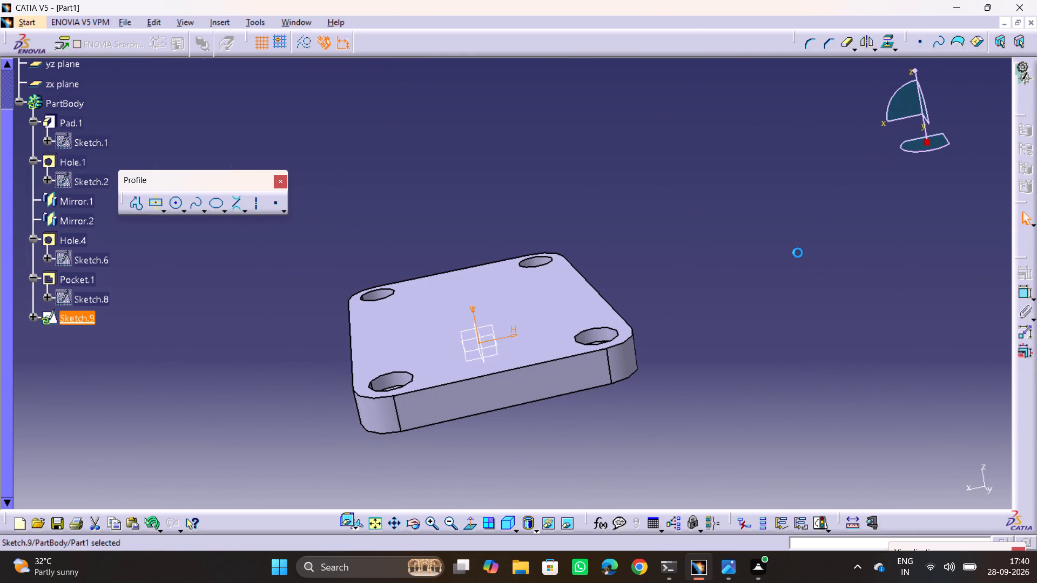
left_click(742, 269)
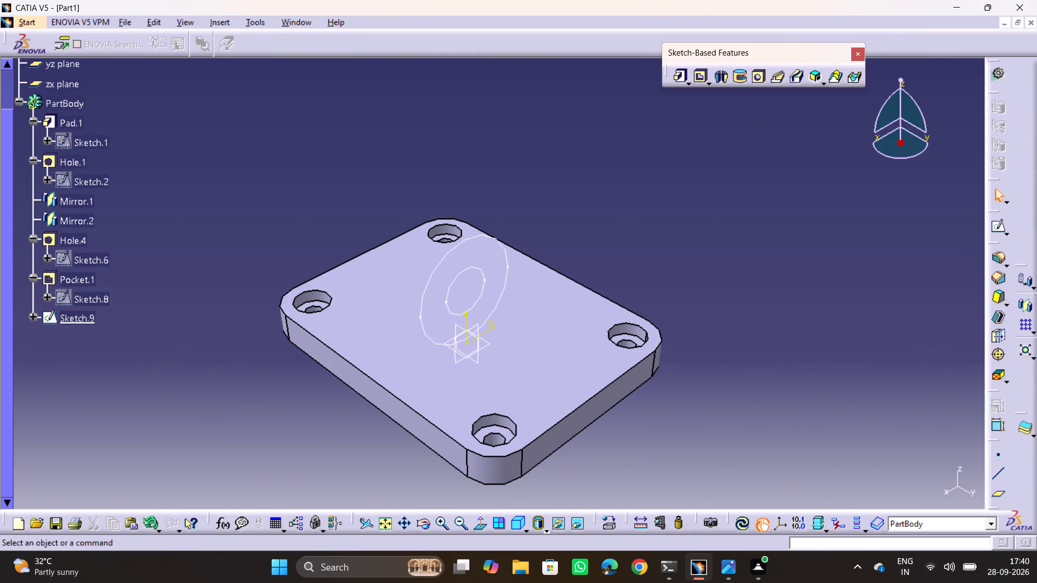
Pad the concentric-circle sketch 35 mm with mirrored extent to form the hollow main pipe.
left_click(685, 72)
left_click(675, 136)
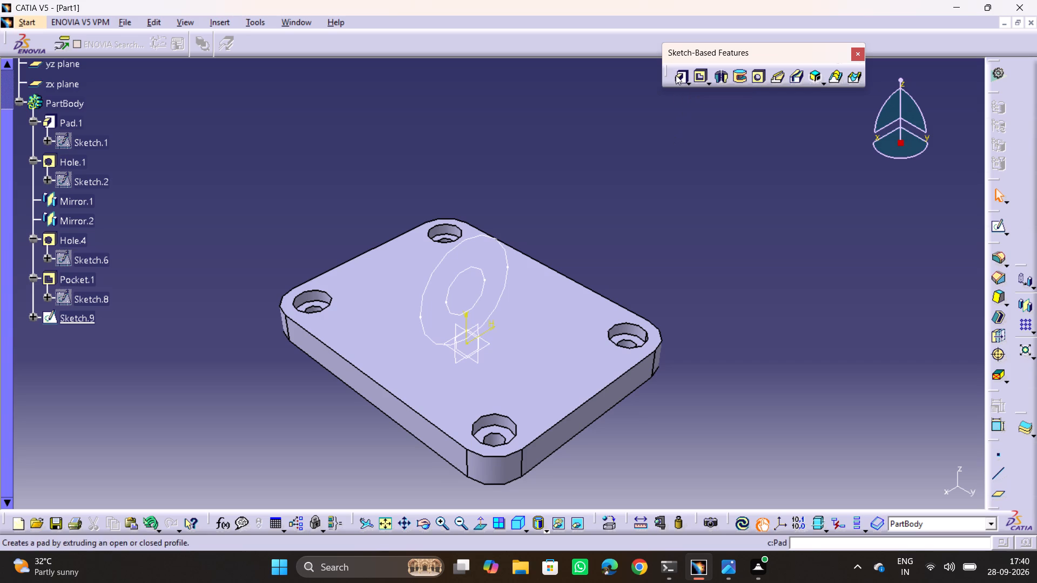
left_click(676, 75)
left_click(460, 245)
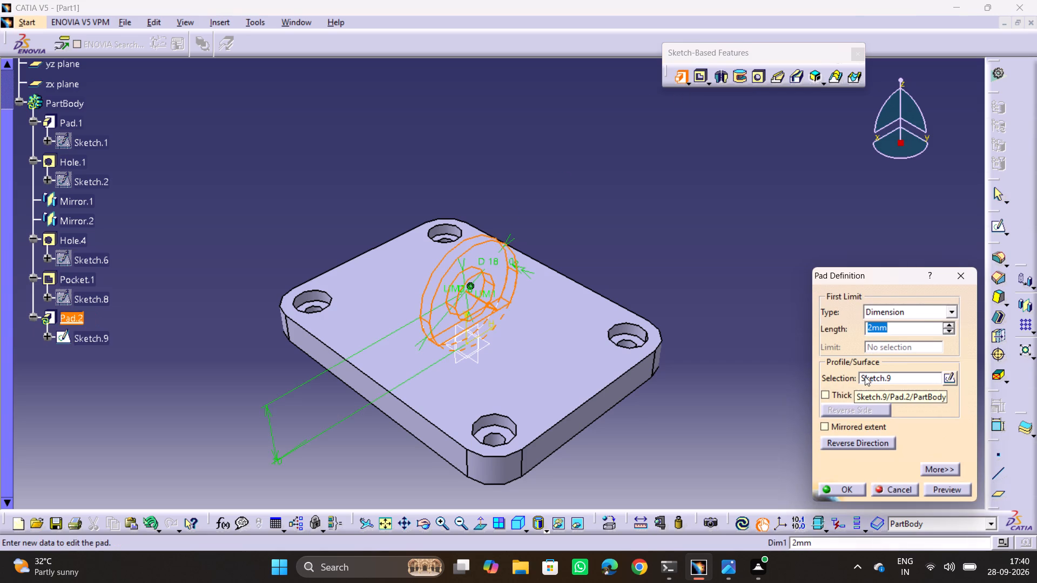
type("35")
left_click(938, 424)
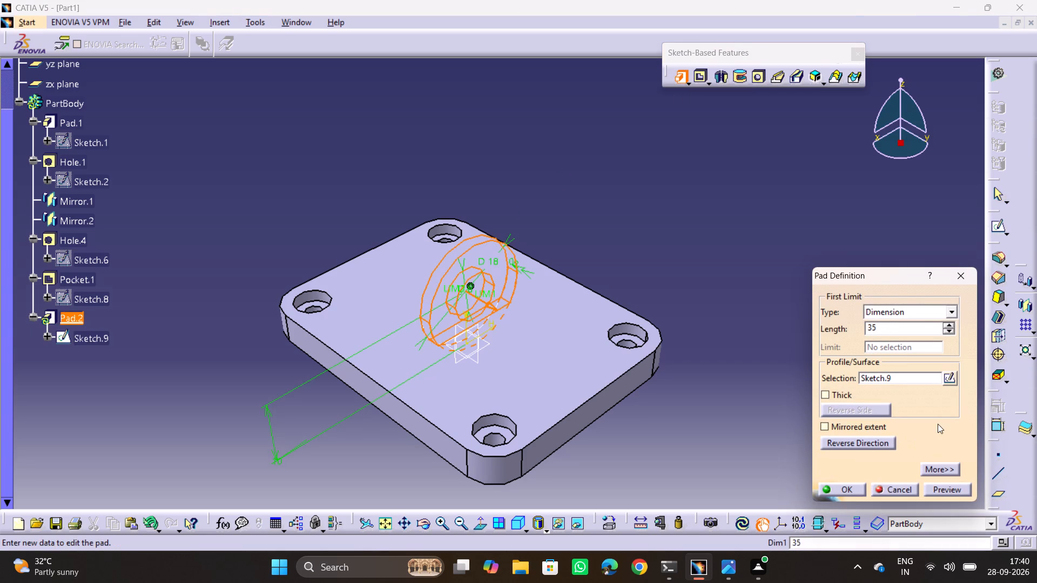
left_click(856, 432)
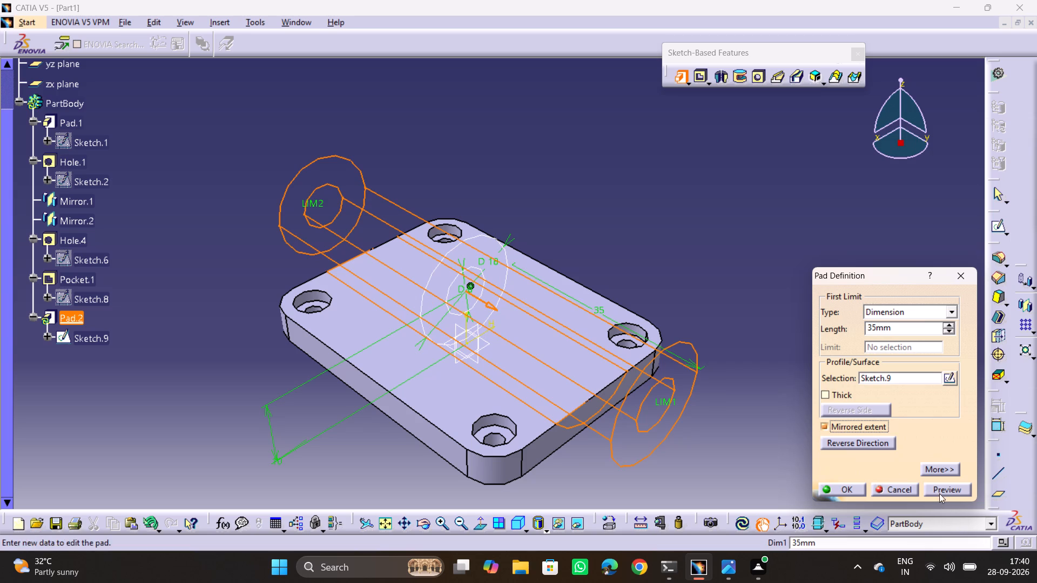
left_click(938, 490)
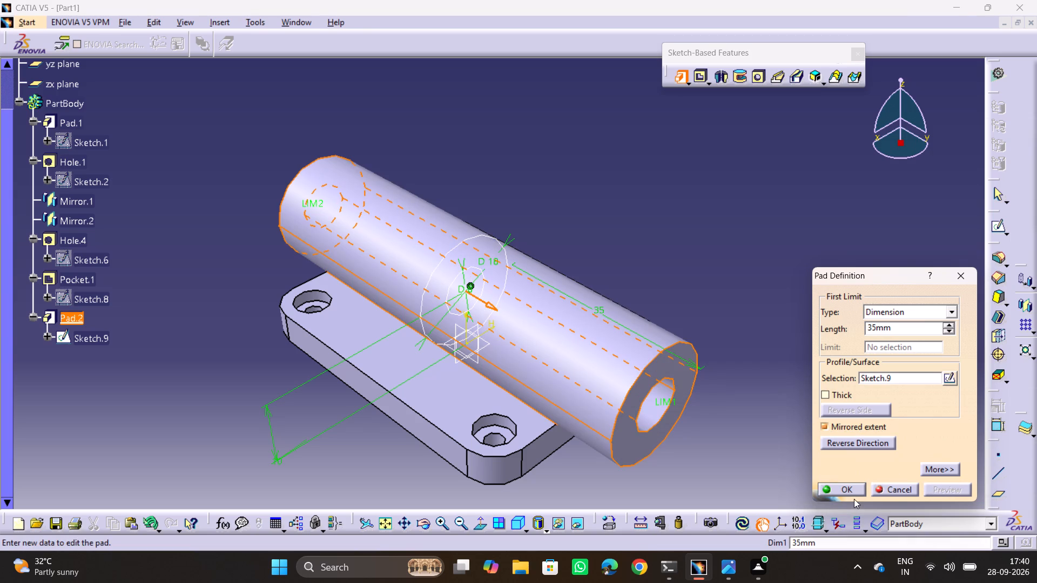
left_click(842, 487)
left_click(842, 487)
left_click(842, 487)
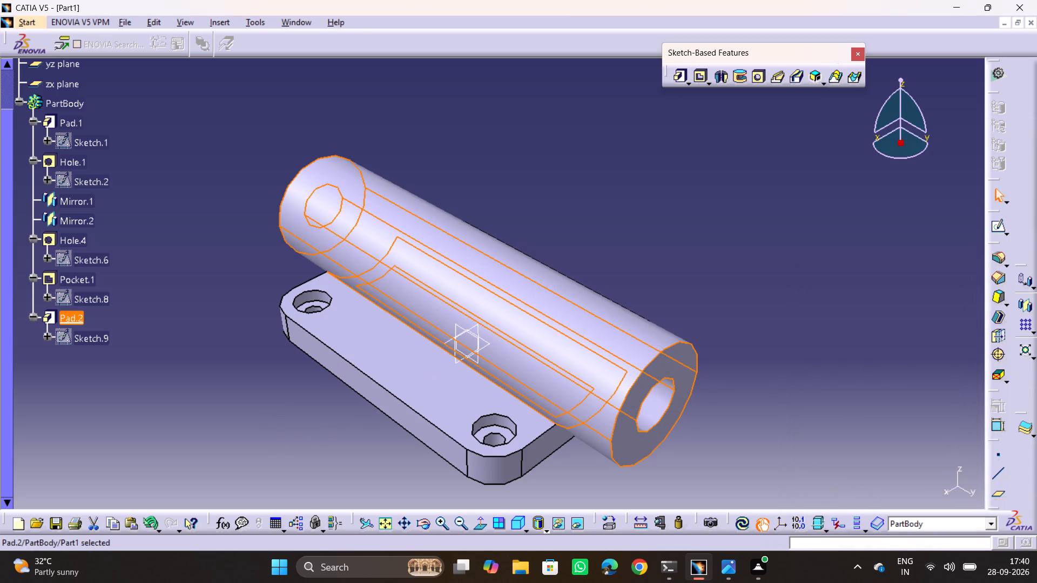
left_click(786, 445)
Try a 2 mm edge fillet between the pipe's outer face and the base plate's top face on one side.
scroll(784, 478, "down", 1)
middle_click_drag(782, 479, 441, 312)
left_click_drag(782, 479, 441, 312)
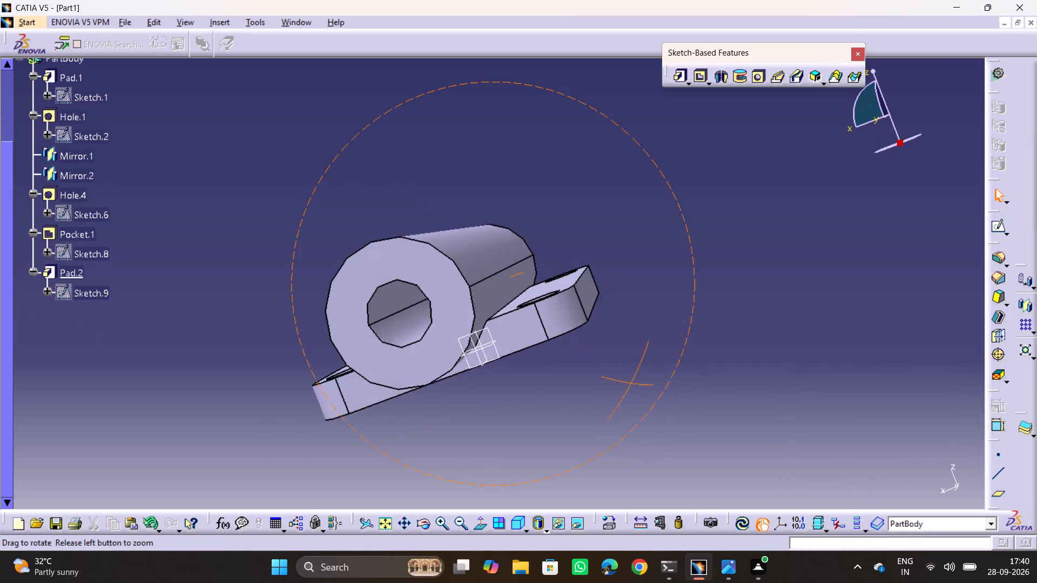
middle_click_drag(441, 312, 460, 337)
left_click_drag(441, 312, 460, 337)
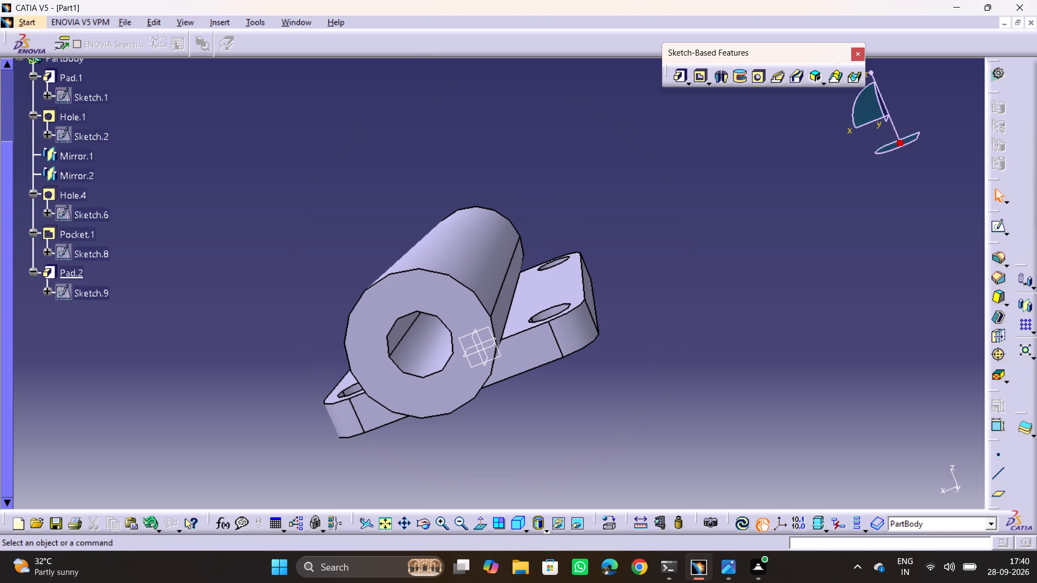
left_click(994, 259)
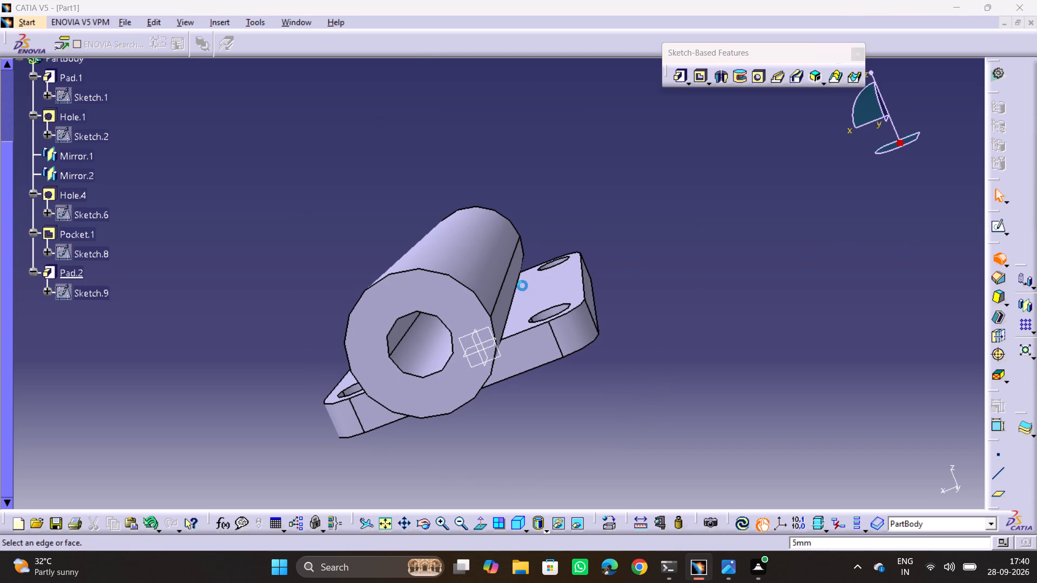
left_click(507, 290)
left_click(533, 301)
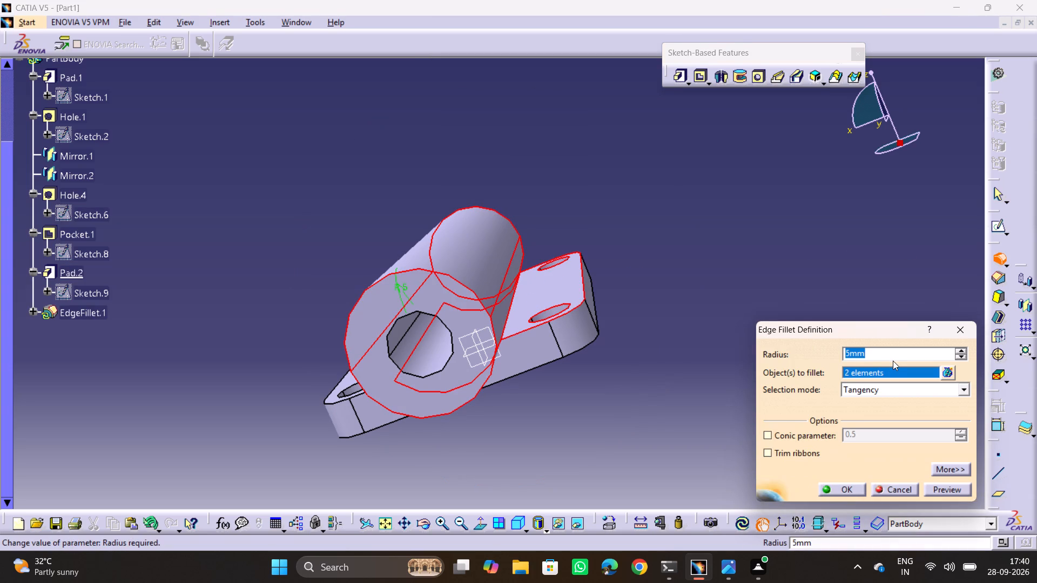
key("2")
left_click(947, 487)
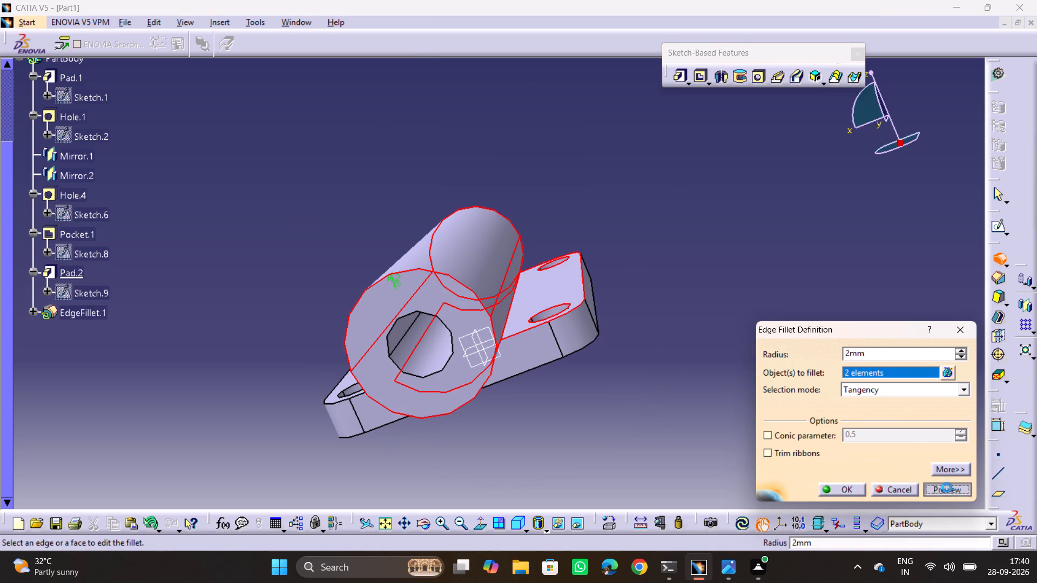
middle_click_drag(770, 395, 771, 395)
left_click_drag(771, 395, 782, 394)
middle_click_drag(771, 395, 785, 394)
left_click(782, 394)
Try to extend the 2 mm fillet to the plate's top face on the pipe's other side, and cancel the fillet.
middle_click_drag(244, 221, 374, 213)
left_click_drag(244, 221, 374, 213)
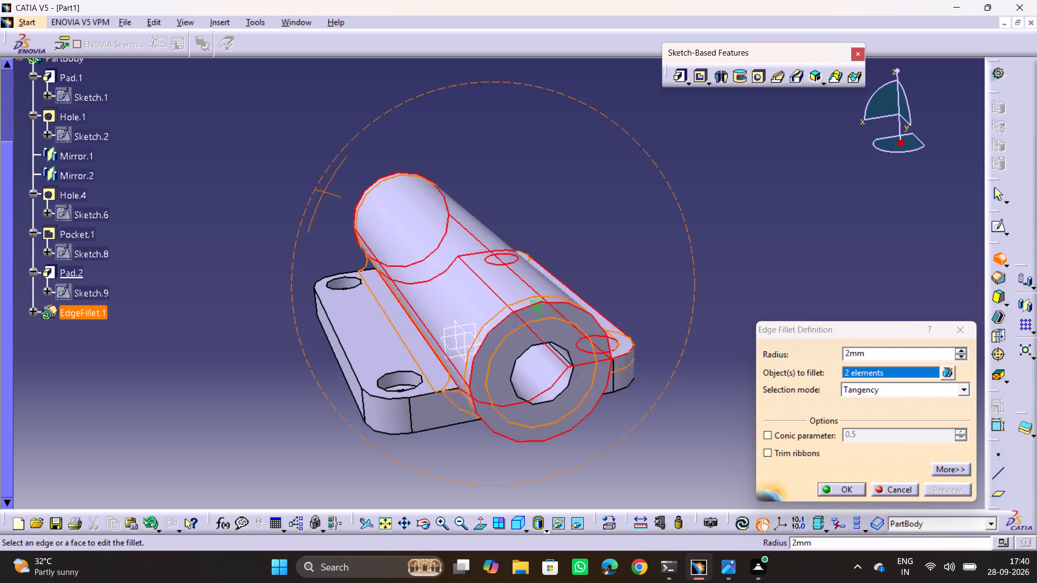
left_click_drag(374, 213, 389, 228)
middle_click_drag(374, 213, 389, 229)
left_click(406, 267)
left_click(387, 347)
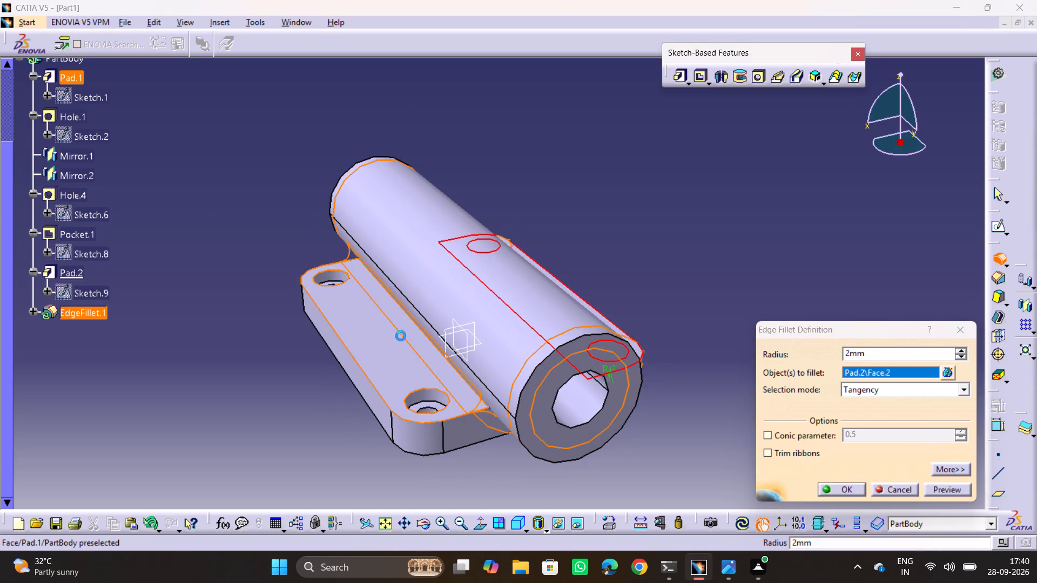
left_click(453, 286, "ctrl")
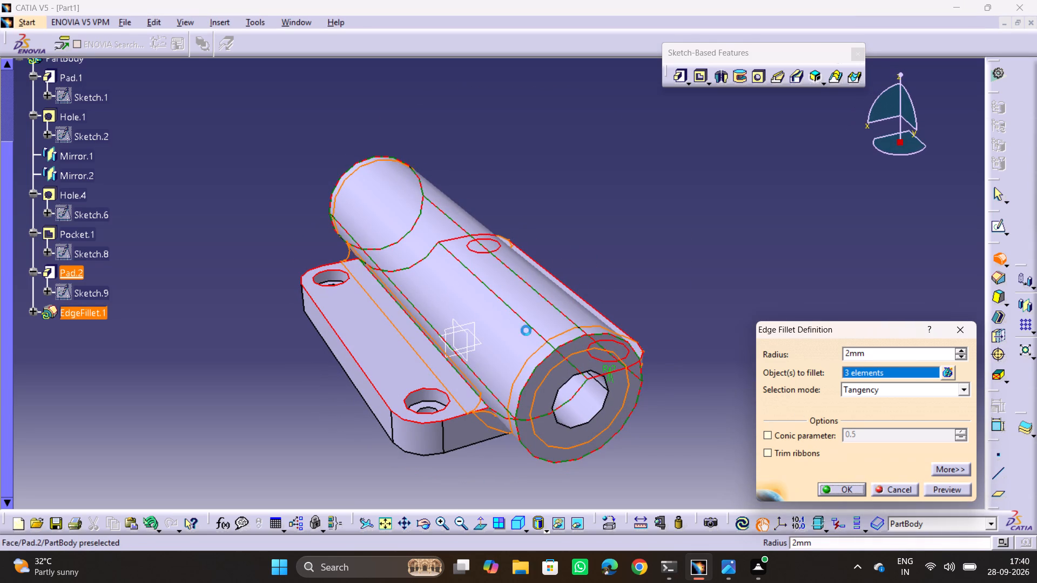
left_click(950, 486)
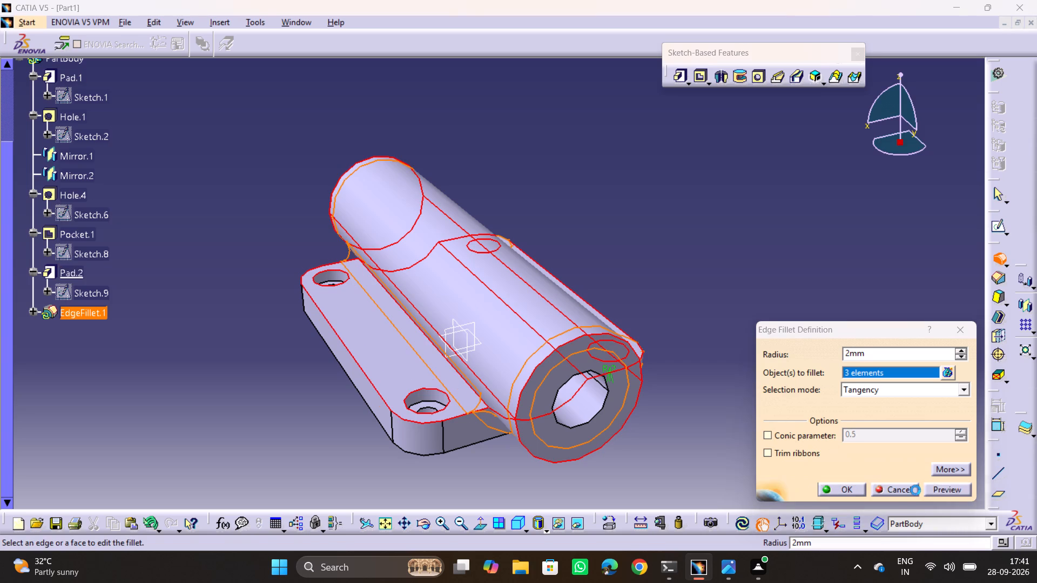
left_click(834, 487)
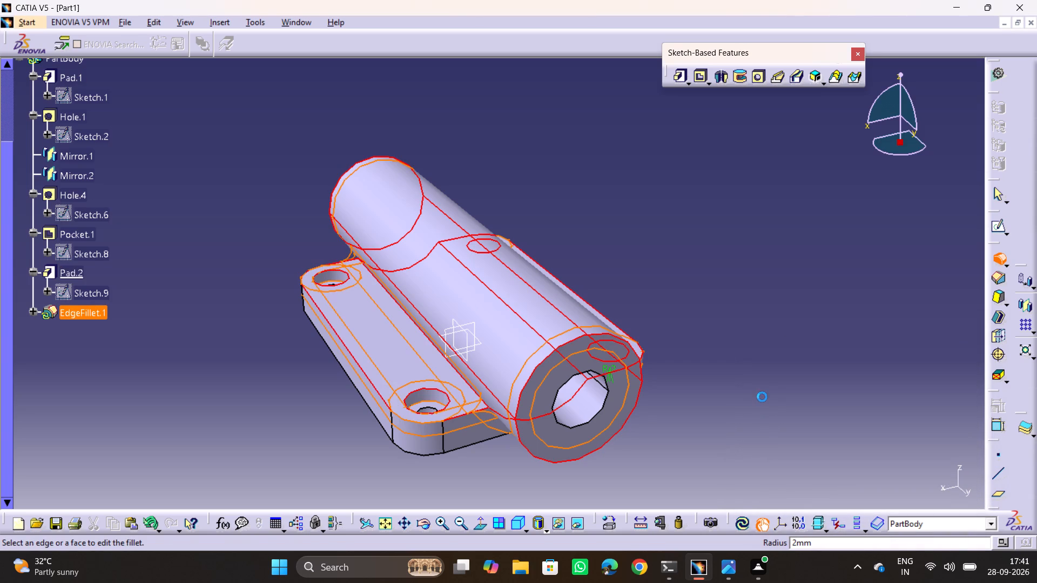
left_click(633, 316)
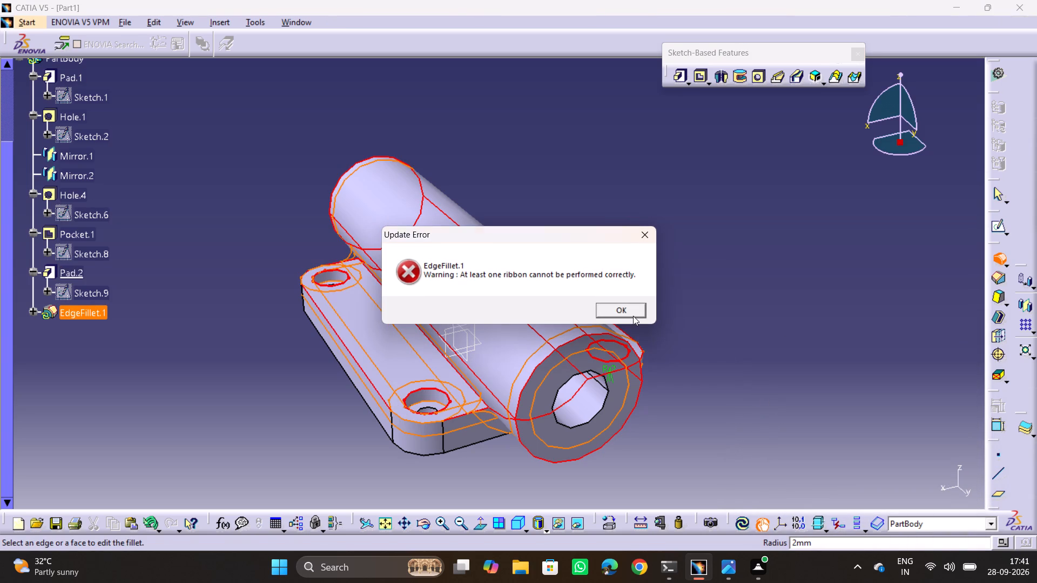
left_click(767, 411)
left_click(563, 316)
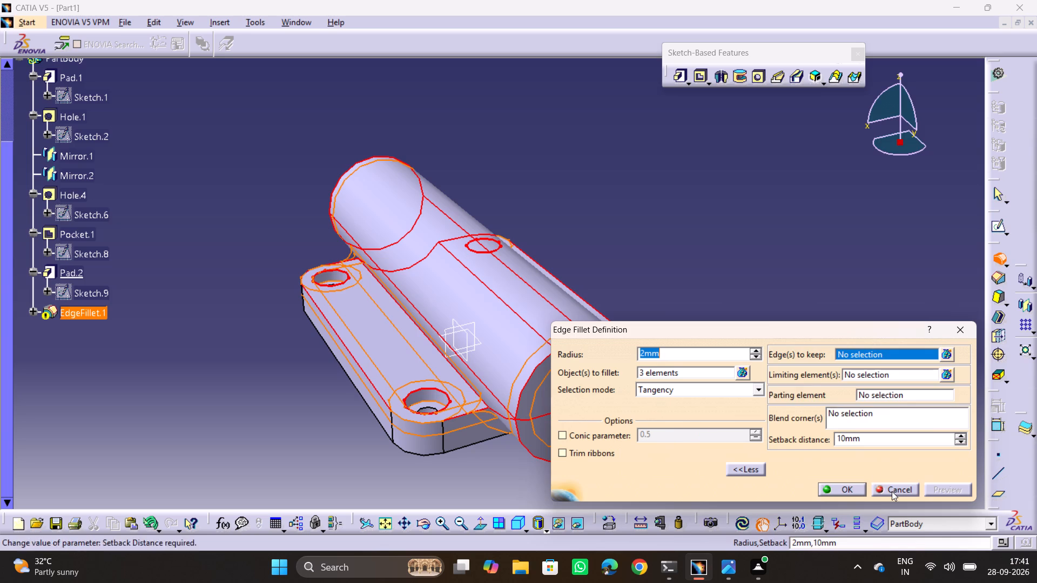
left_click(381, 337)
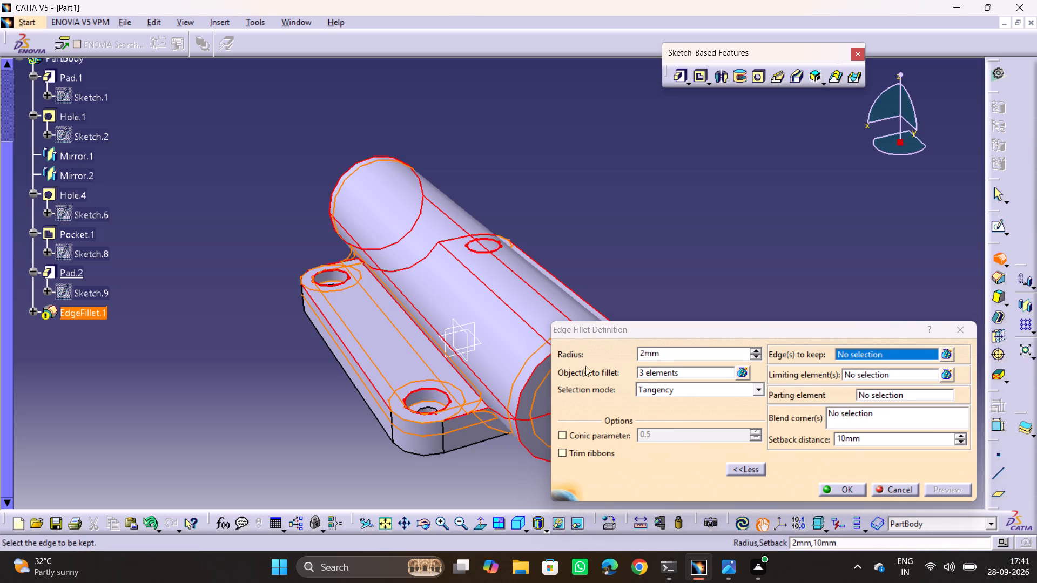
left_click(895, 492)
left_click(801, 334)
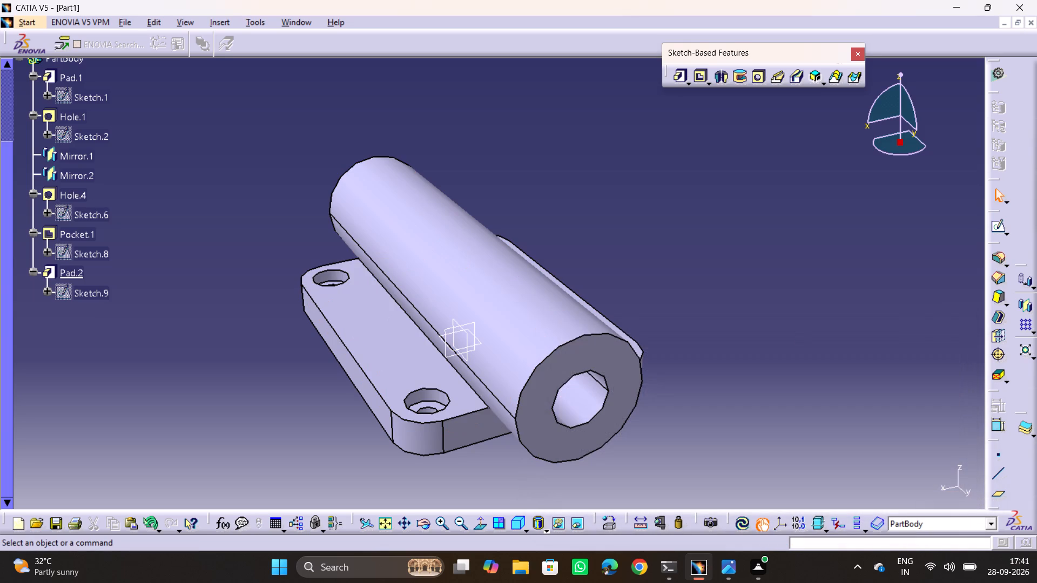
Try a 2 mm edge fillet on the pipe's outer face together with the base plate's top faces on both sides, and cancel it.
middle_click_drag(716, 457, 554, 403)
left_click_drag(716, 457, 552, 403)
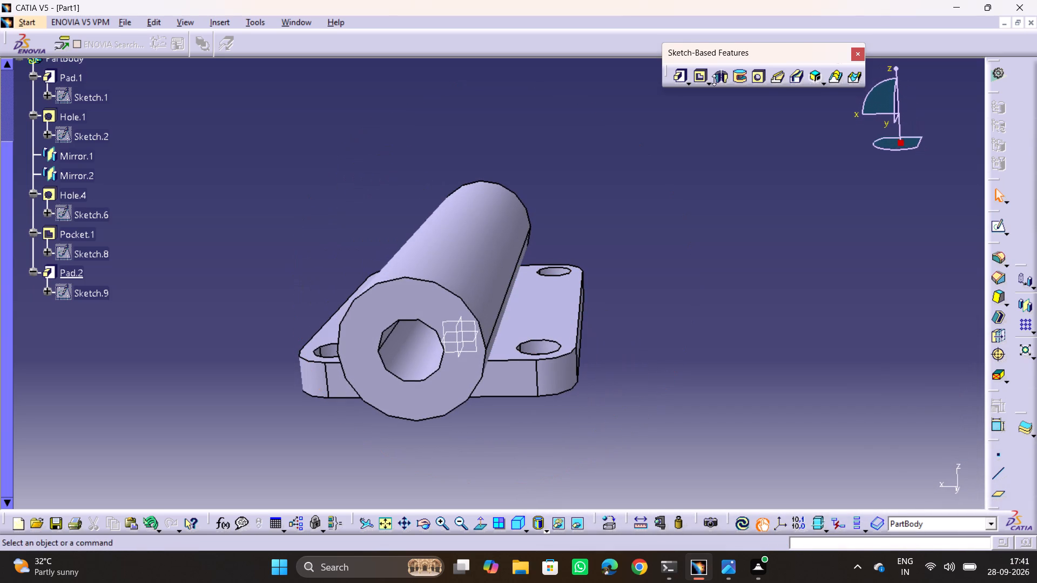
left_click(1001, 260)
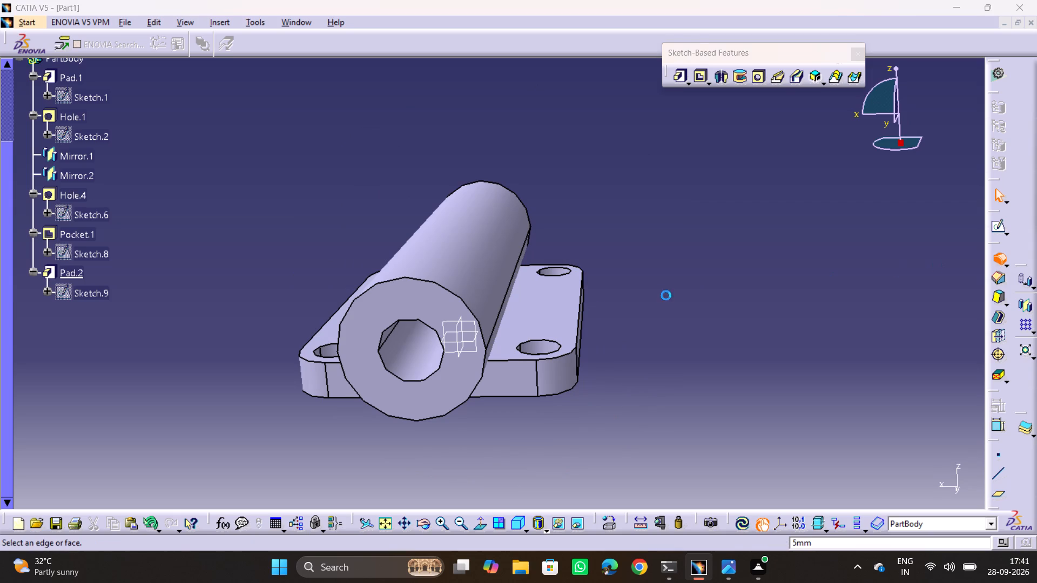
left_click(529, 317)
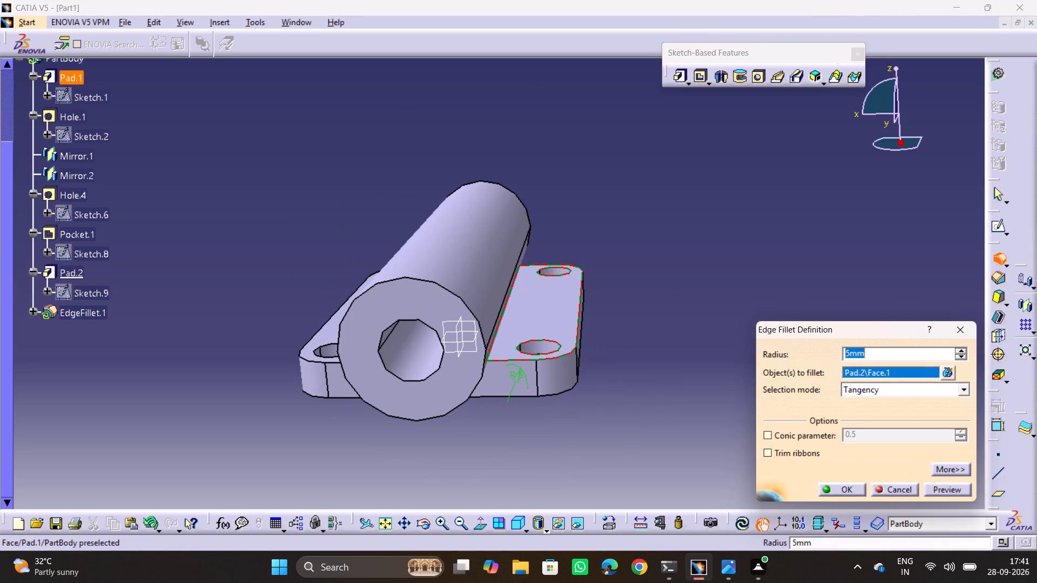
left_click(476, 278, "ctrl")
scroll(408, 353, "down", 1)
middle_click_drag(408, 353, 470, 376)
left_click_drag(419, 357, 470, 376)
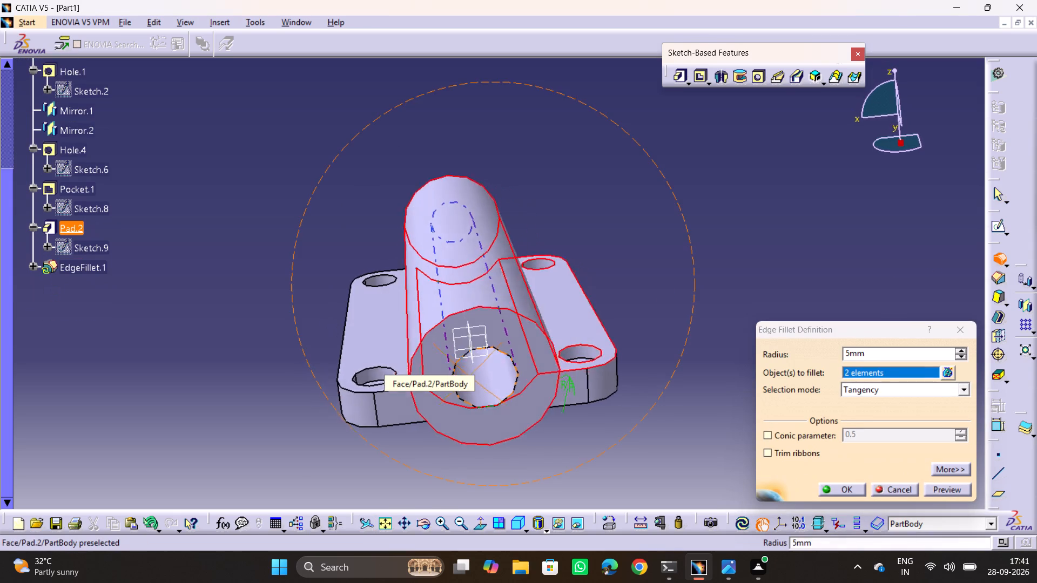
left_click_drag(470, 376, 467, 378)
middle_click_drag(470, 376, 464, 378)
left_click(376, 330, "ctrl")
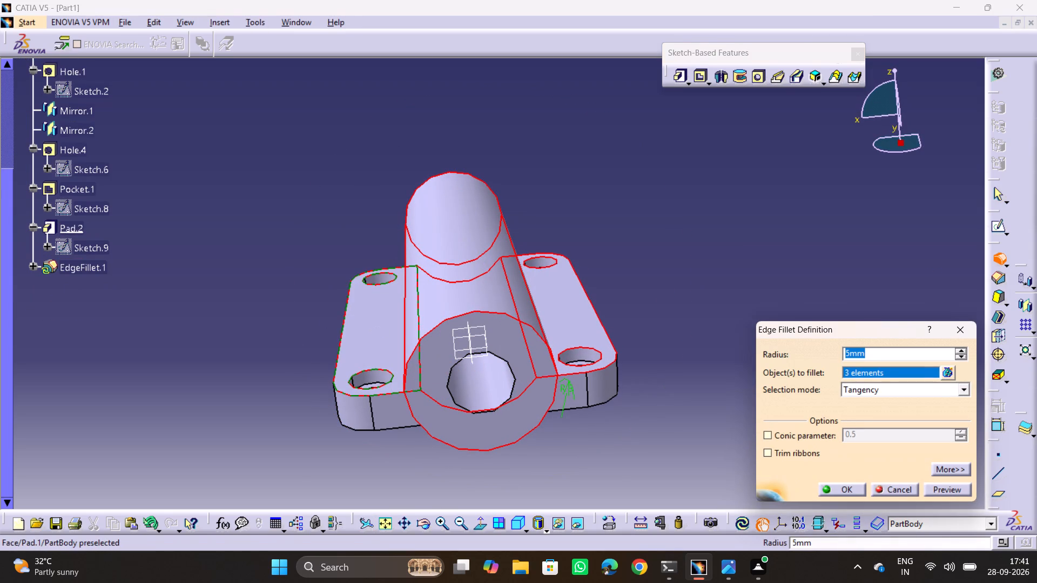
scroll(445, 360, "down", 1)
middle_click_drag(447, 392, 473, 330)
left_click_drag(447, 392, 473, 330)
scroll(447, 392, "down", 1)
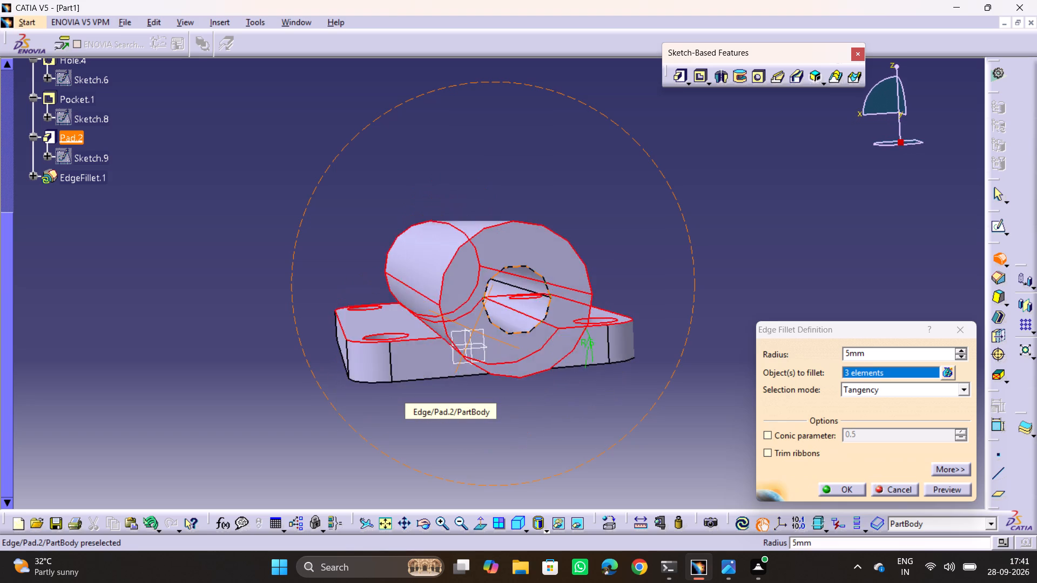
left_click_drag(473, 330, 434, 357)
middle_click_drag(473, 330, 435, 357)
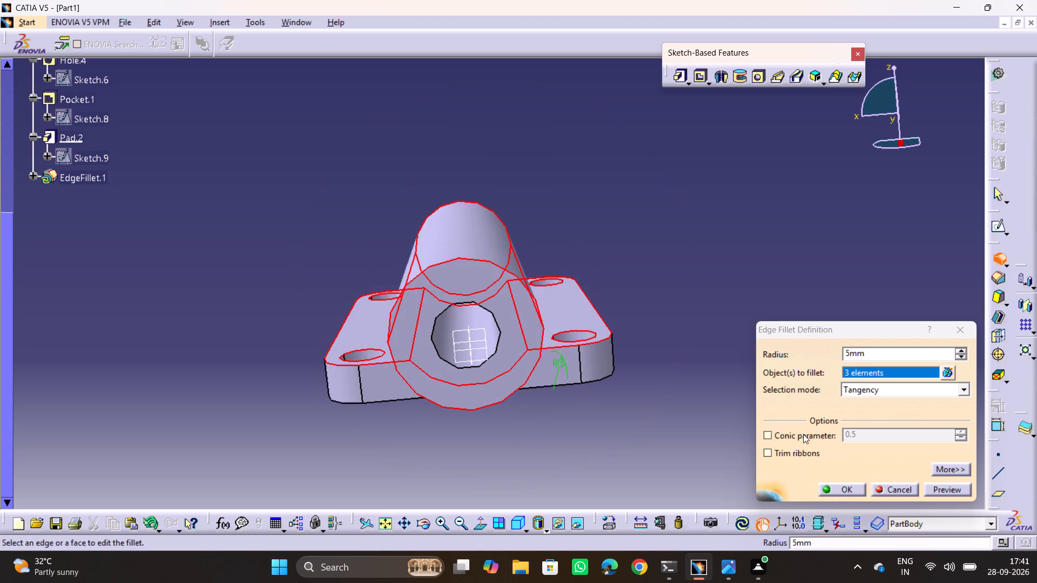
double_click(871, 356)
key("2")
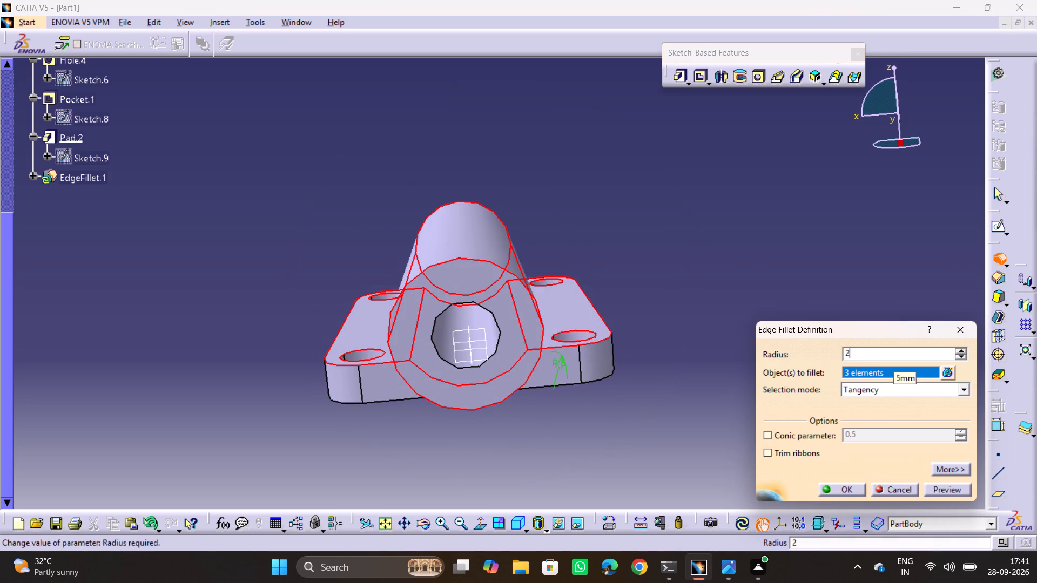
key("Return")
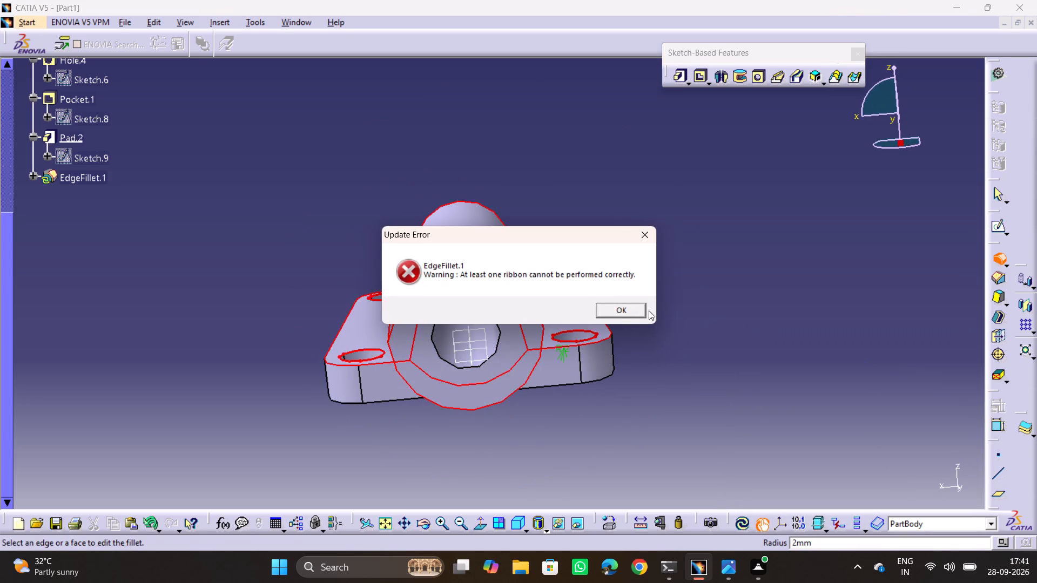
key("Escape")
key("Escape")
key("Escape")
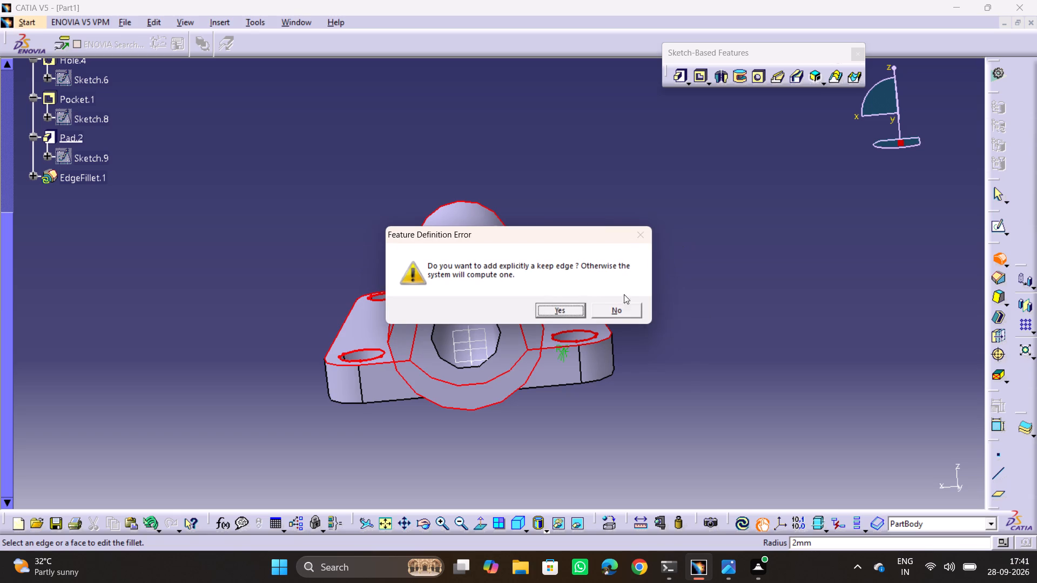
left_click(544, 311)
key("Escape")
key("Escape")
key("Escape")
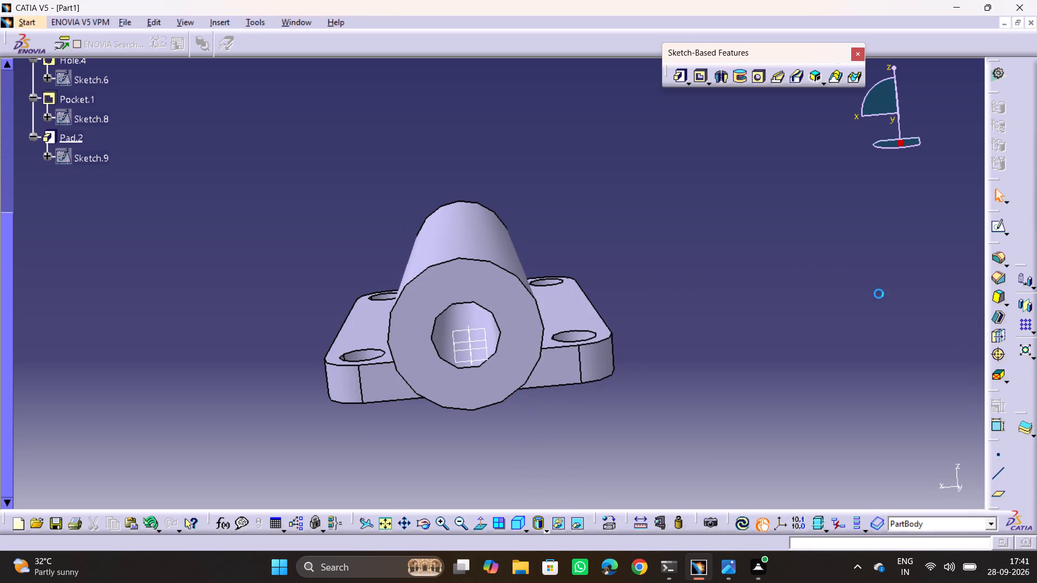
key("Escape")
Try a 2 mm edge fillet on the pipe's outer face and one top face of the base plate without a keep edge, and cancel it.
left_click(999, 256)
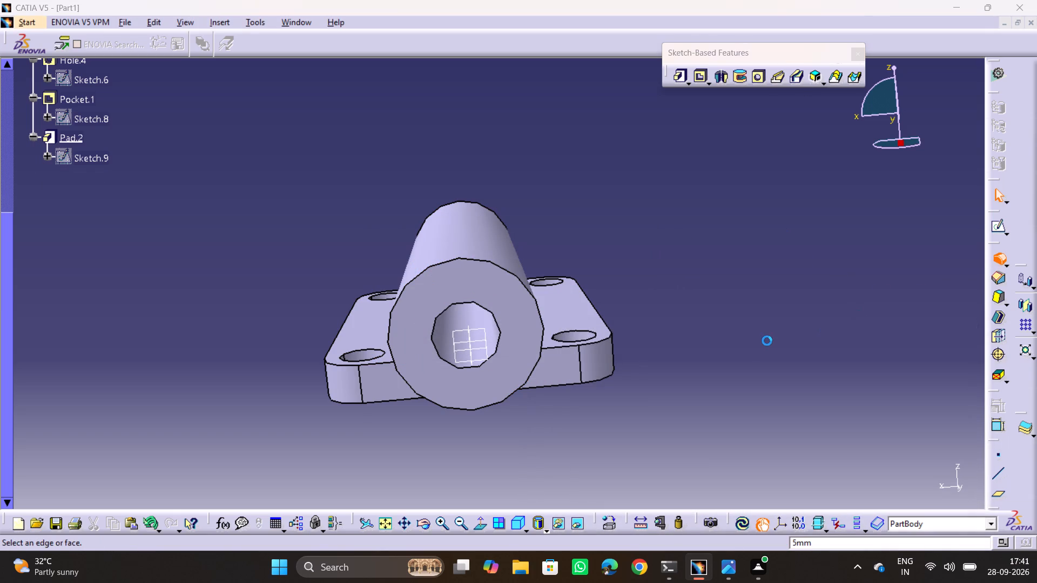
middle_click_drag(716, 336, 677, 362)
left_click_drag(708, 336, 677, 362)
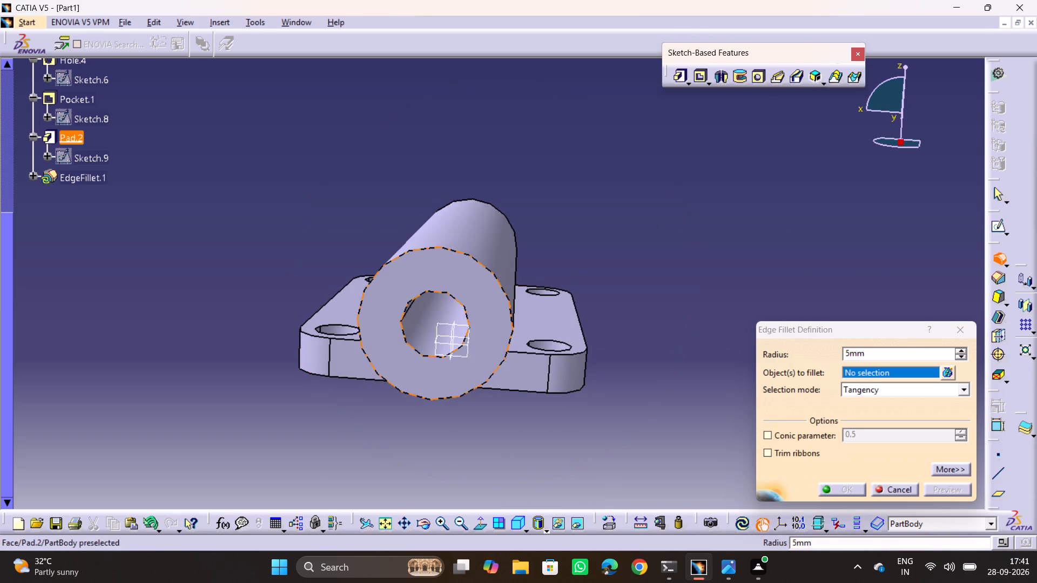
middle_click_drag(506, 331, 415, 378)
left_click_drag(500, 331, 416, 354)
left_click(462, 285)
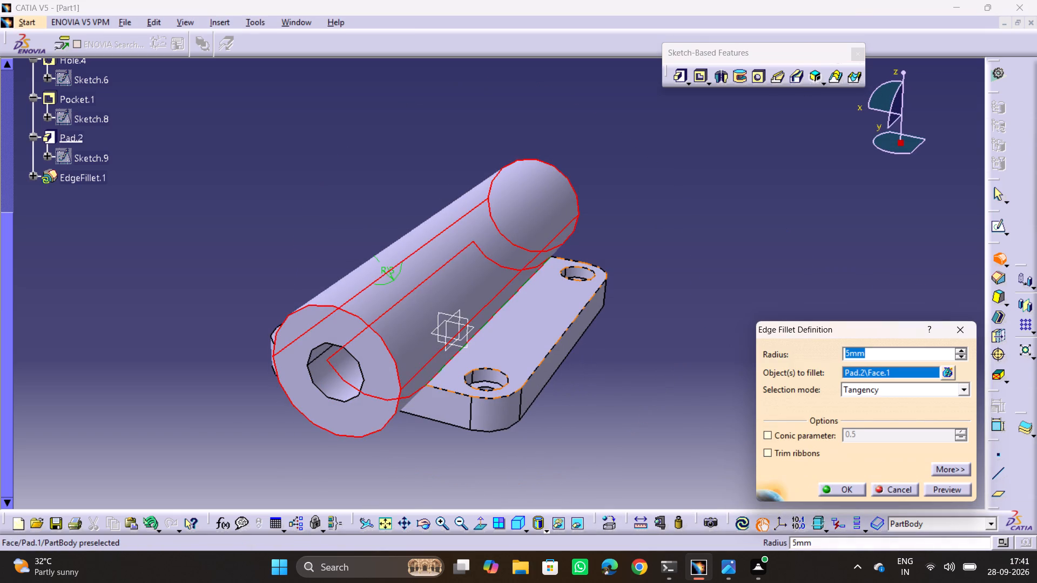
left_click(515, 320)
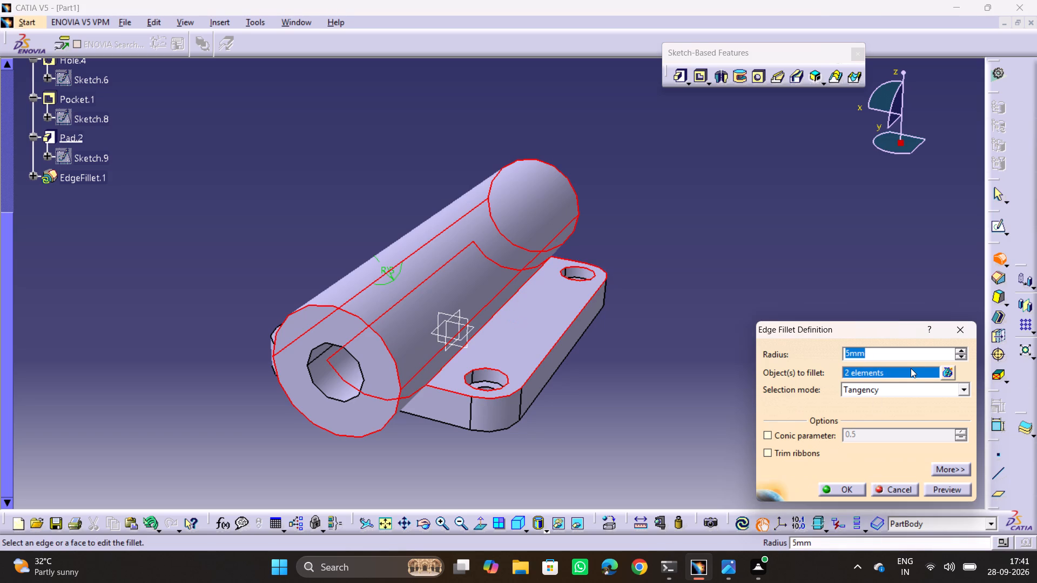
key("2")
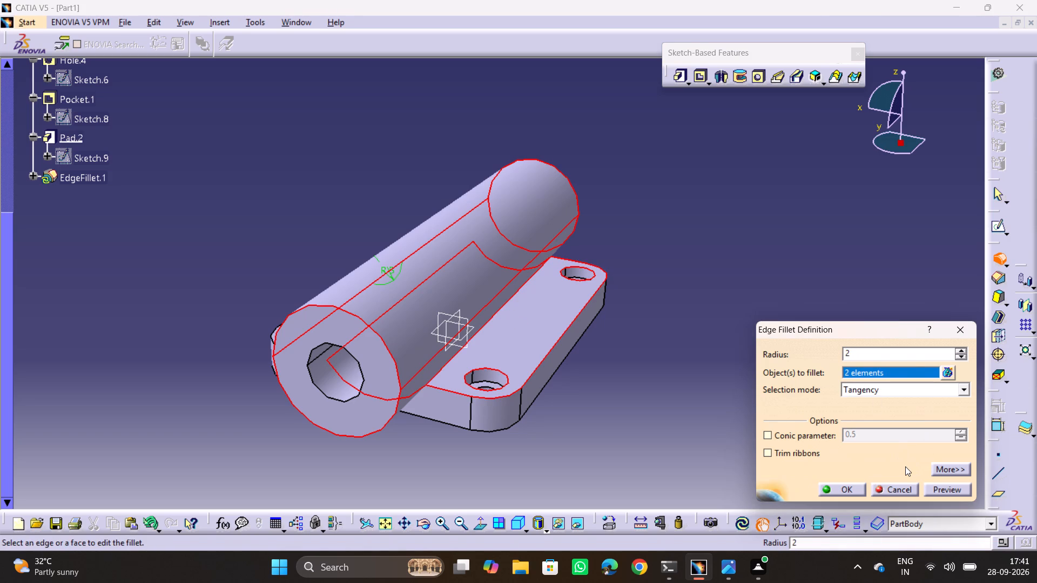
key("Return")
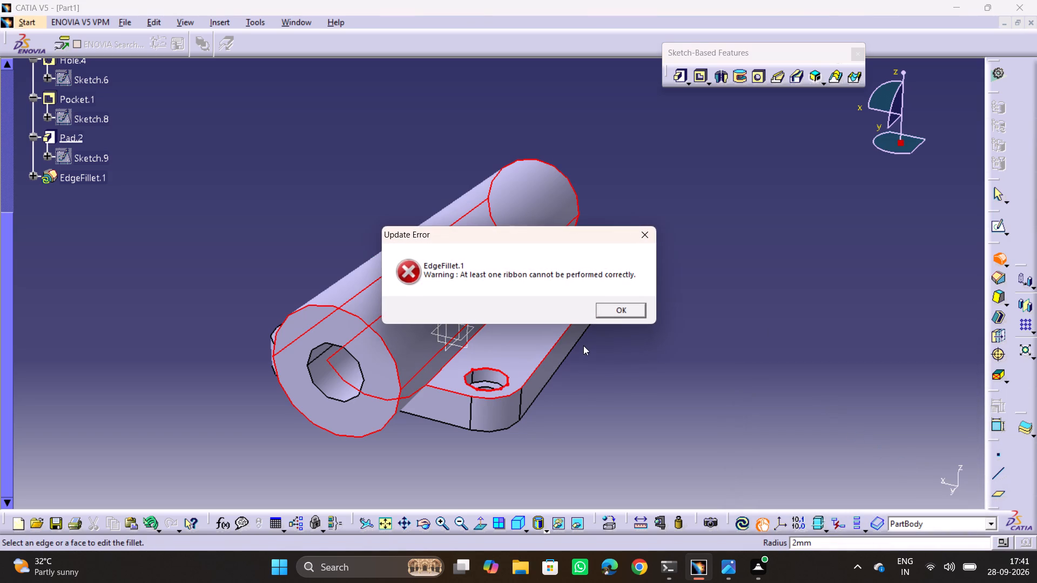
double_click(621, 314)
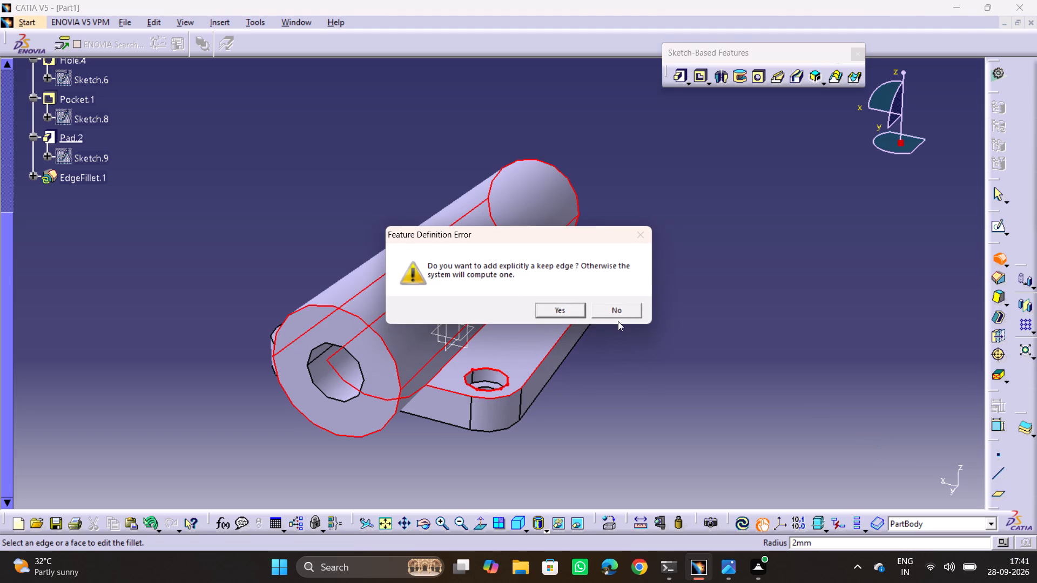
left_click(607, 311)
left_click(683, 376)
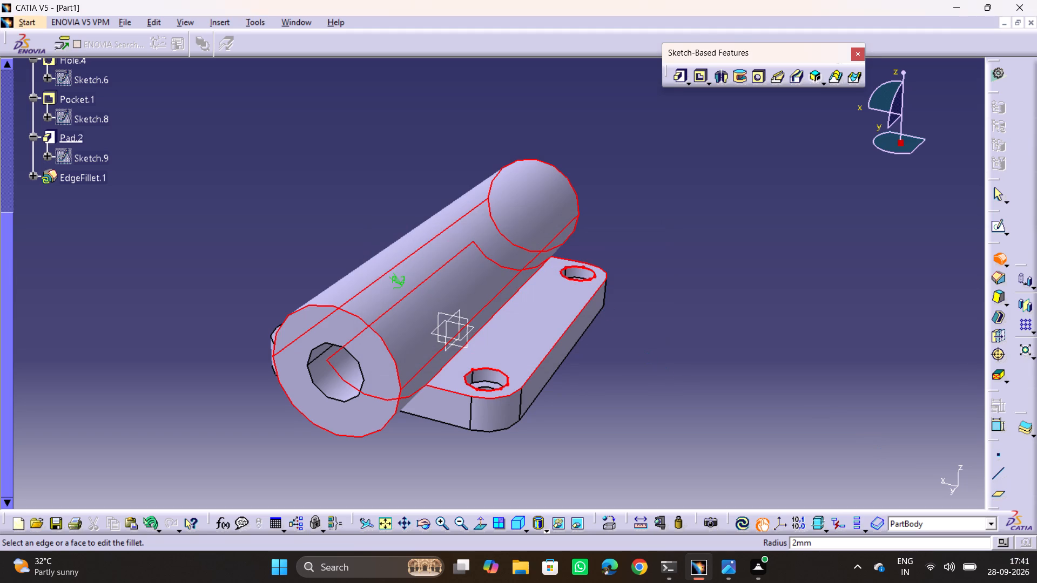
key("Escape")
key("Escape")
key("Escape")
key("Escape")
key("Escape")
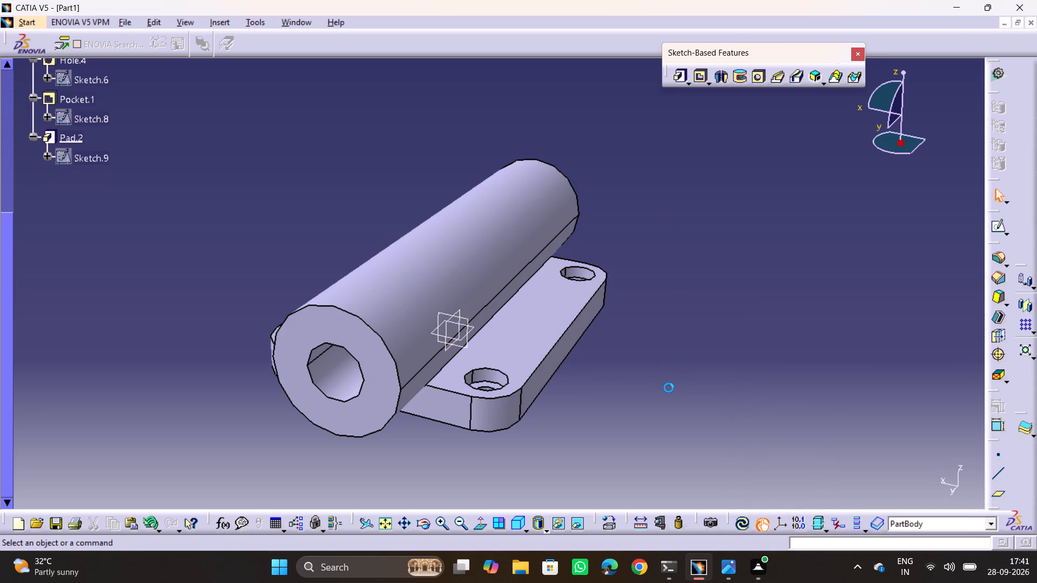
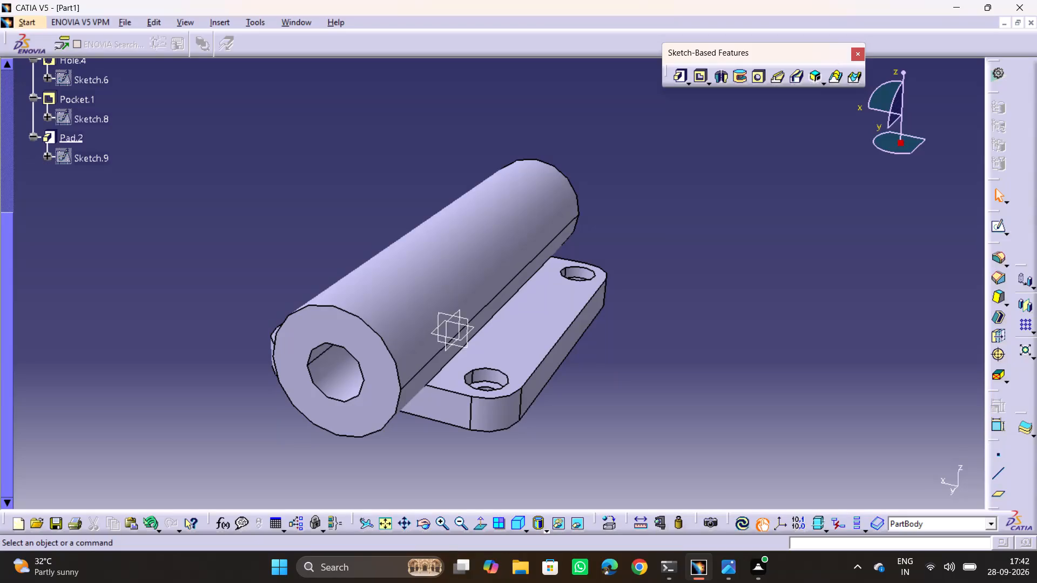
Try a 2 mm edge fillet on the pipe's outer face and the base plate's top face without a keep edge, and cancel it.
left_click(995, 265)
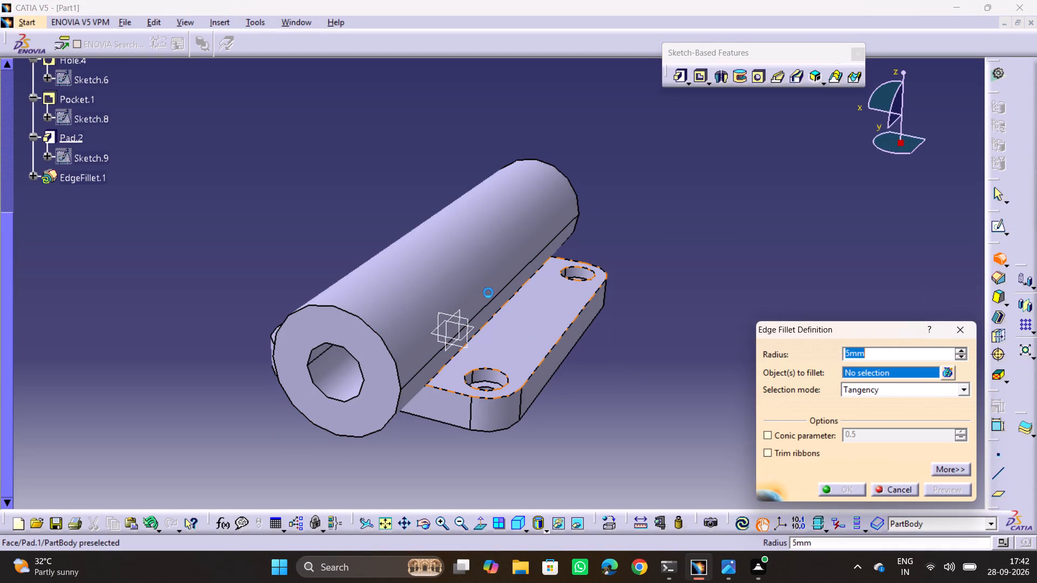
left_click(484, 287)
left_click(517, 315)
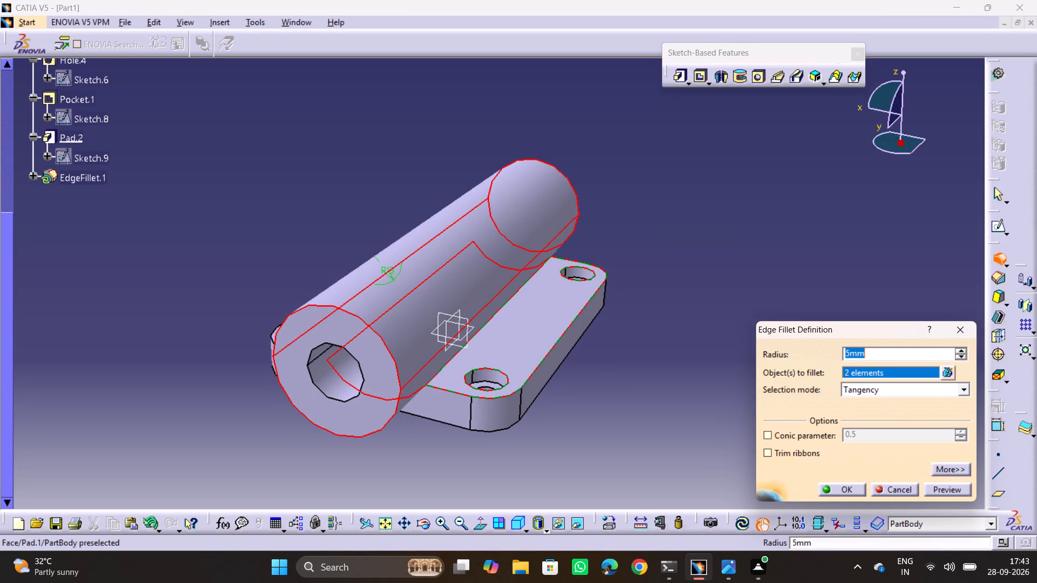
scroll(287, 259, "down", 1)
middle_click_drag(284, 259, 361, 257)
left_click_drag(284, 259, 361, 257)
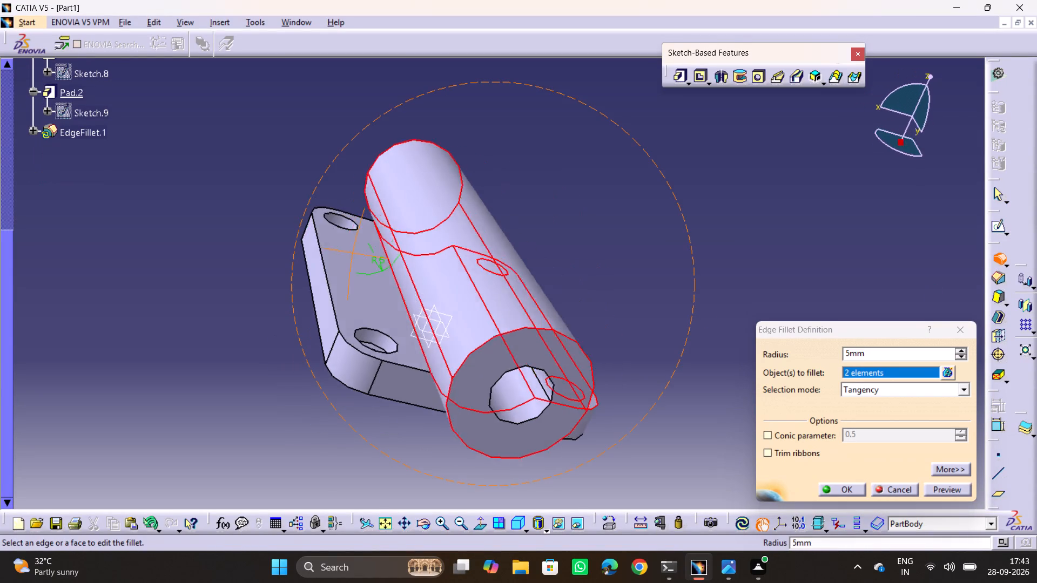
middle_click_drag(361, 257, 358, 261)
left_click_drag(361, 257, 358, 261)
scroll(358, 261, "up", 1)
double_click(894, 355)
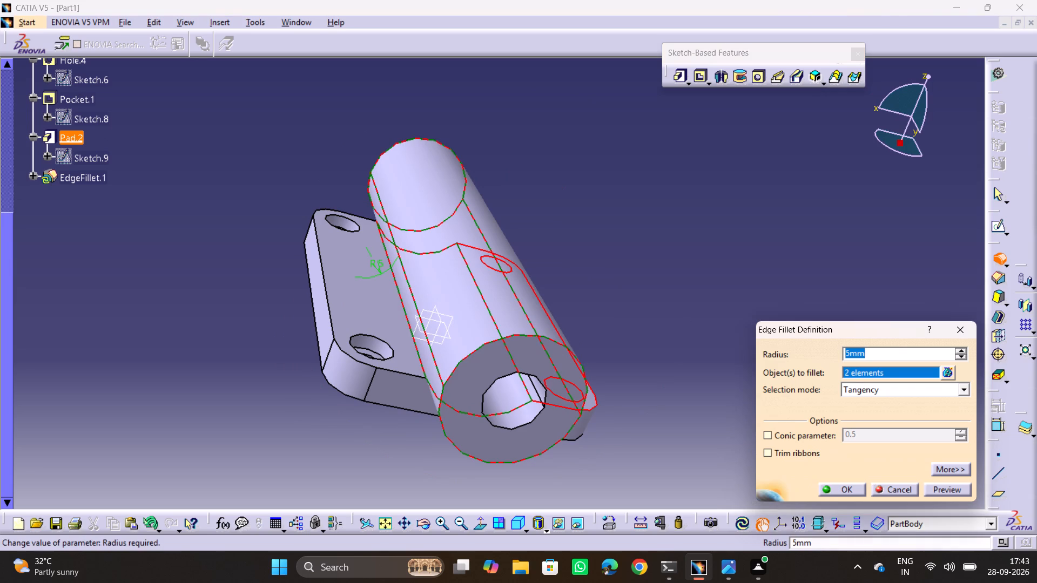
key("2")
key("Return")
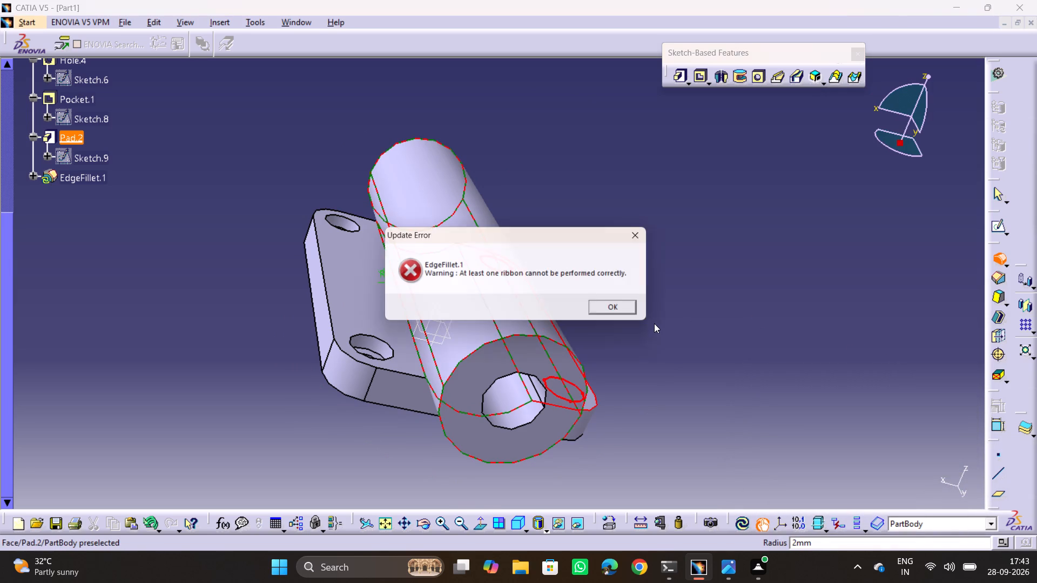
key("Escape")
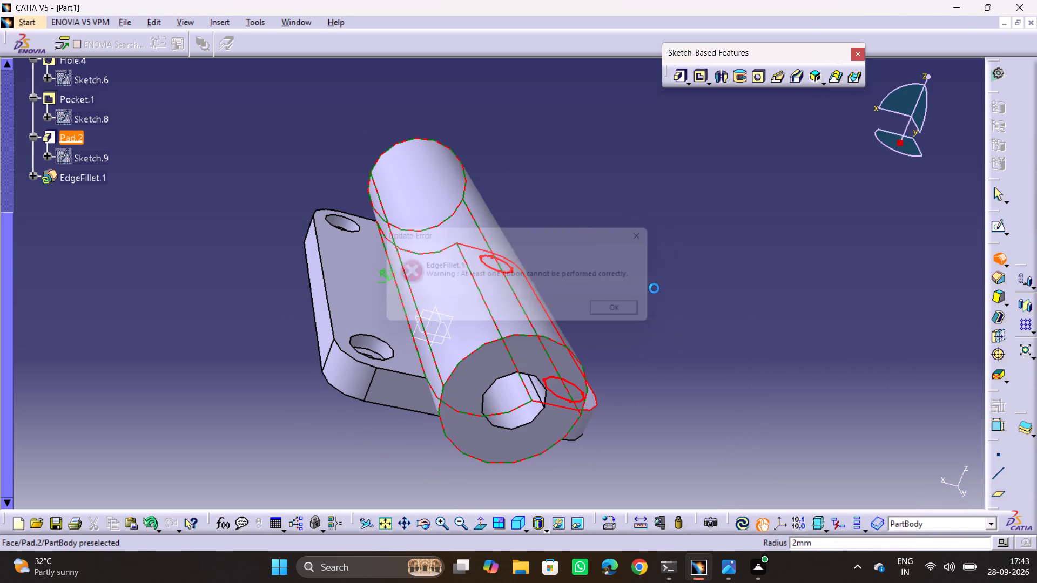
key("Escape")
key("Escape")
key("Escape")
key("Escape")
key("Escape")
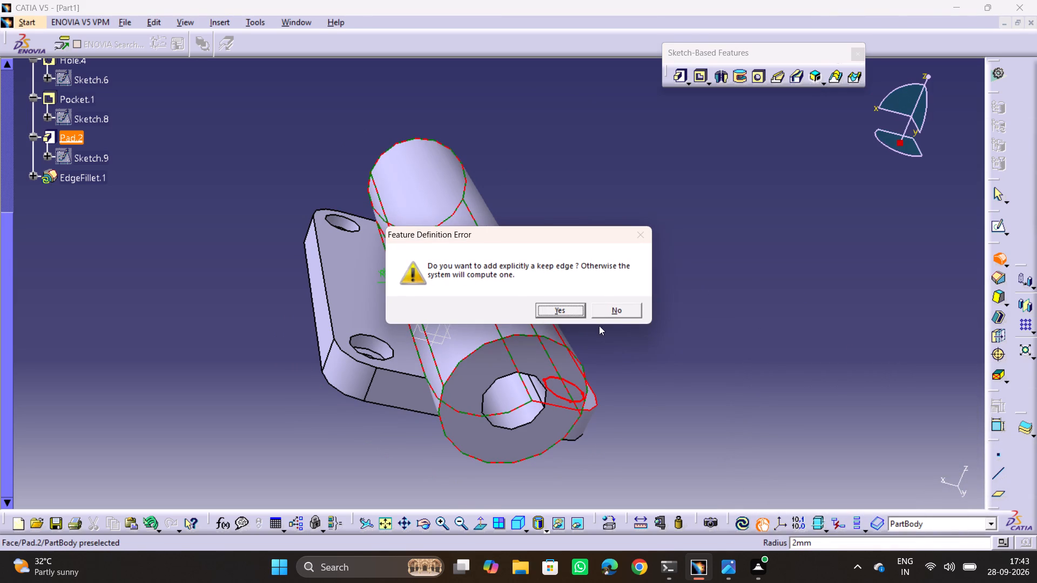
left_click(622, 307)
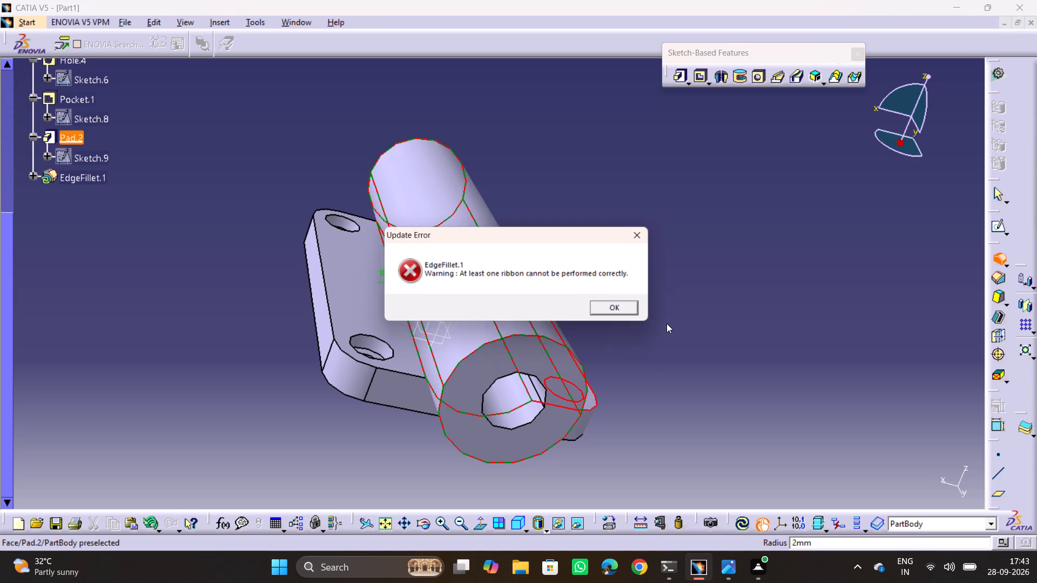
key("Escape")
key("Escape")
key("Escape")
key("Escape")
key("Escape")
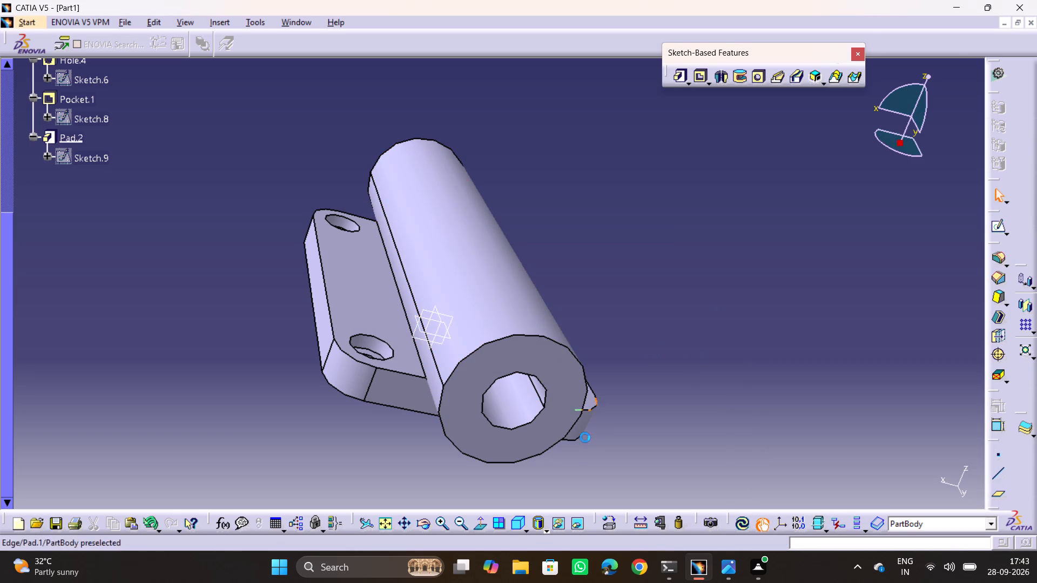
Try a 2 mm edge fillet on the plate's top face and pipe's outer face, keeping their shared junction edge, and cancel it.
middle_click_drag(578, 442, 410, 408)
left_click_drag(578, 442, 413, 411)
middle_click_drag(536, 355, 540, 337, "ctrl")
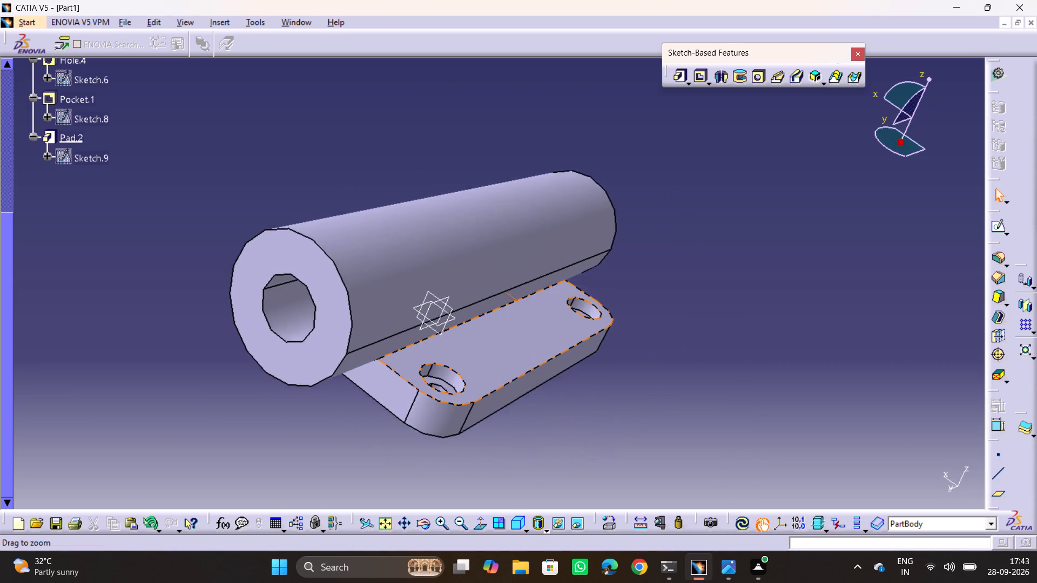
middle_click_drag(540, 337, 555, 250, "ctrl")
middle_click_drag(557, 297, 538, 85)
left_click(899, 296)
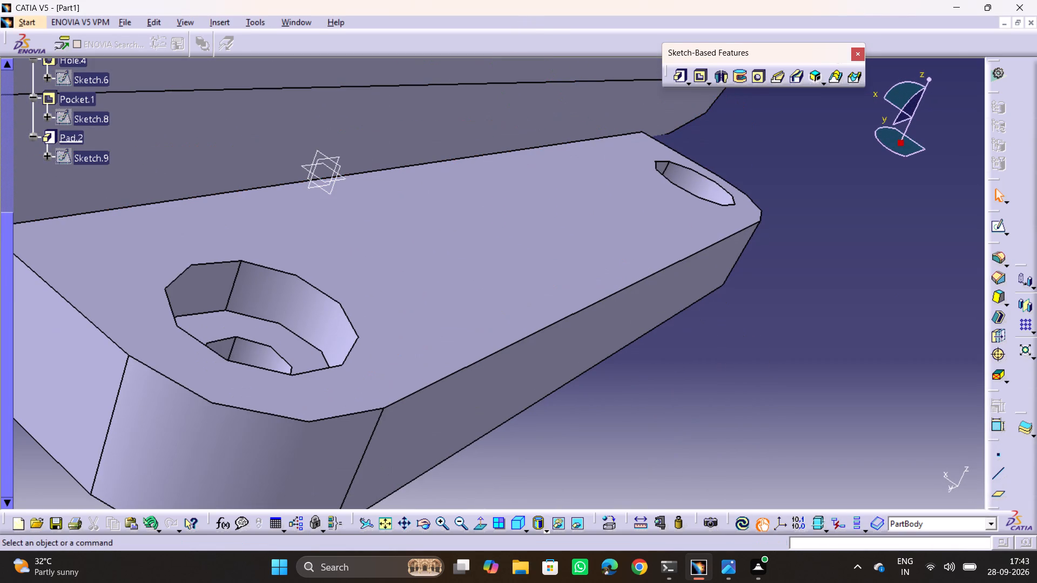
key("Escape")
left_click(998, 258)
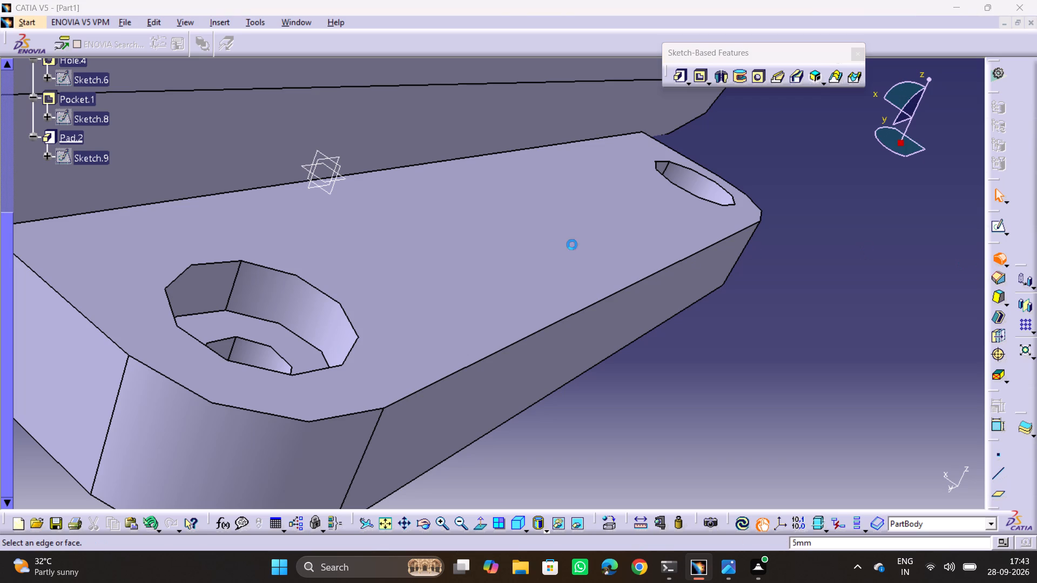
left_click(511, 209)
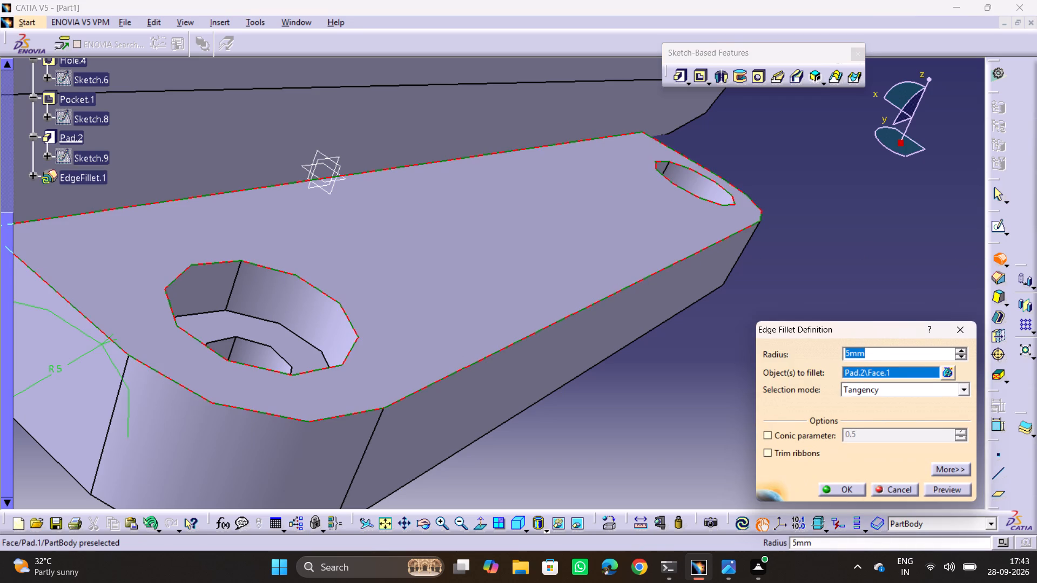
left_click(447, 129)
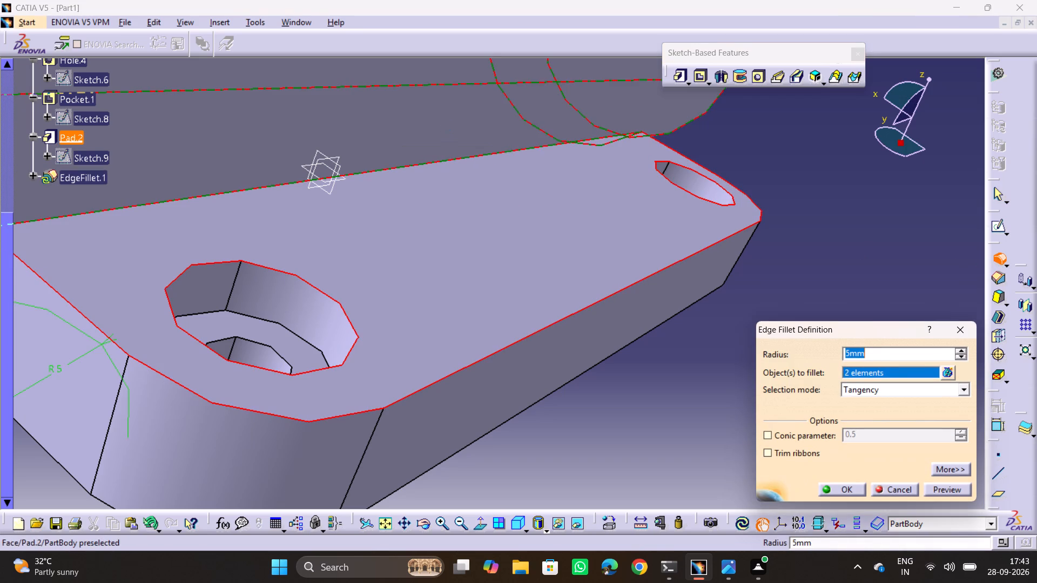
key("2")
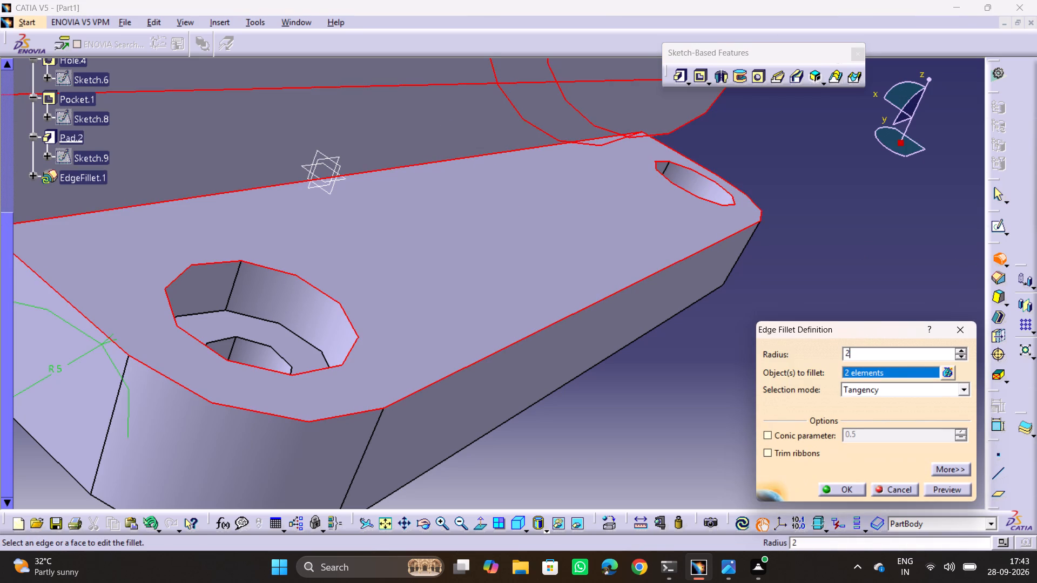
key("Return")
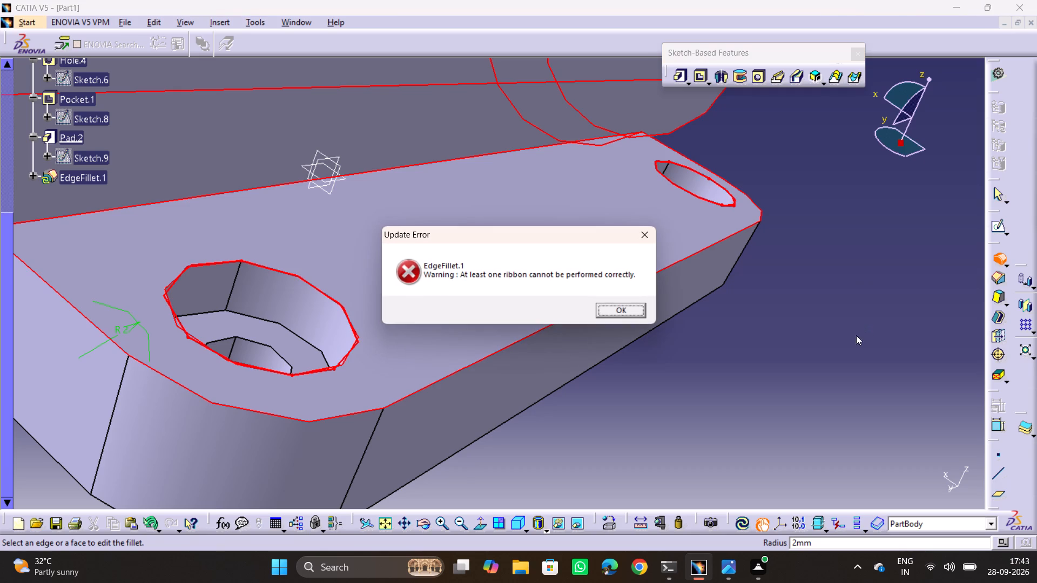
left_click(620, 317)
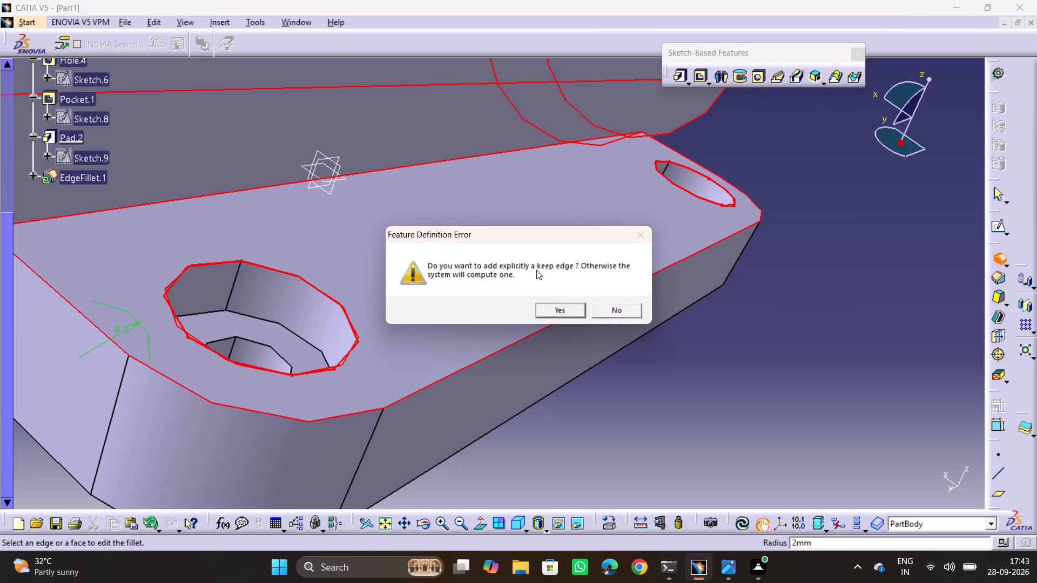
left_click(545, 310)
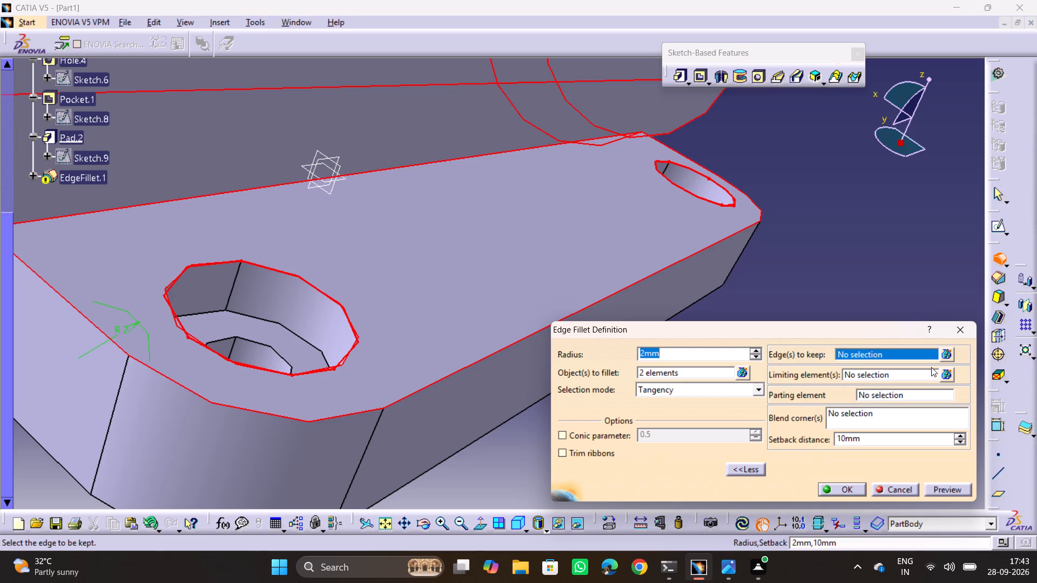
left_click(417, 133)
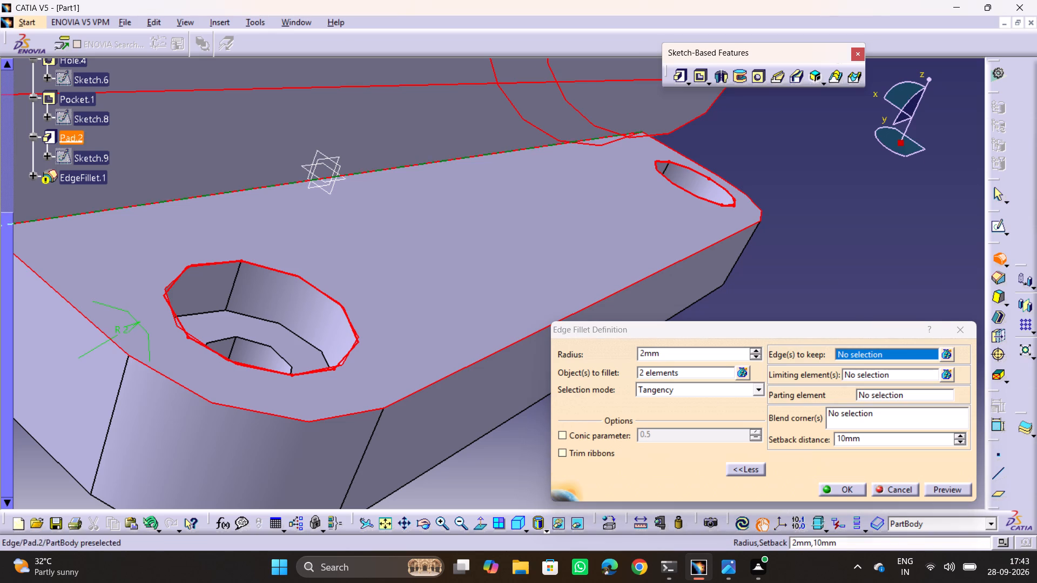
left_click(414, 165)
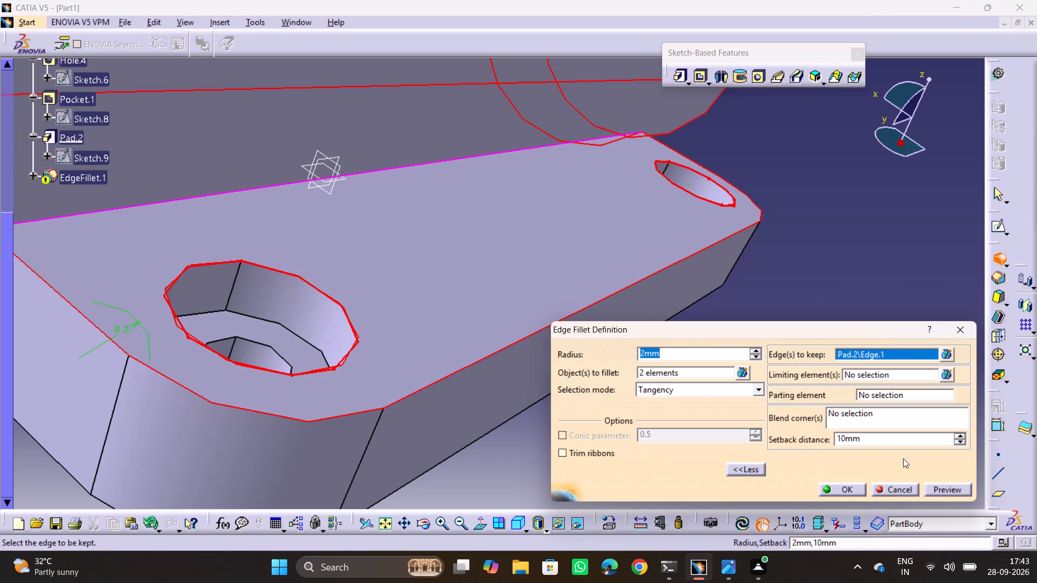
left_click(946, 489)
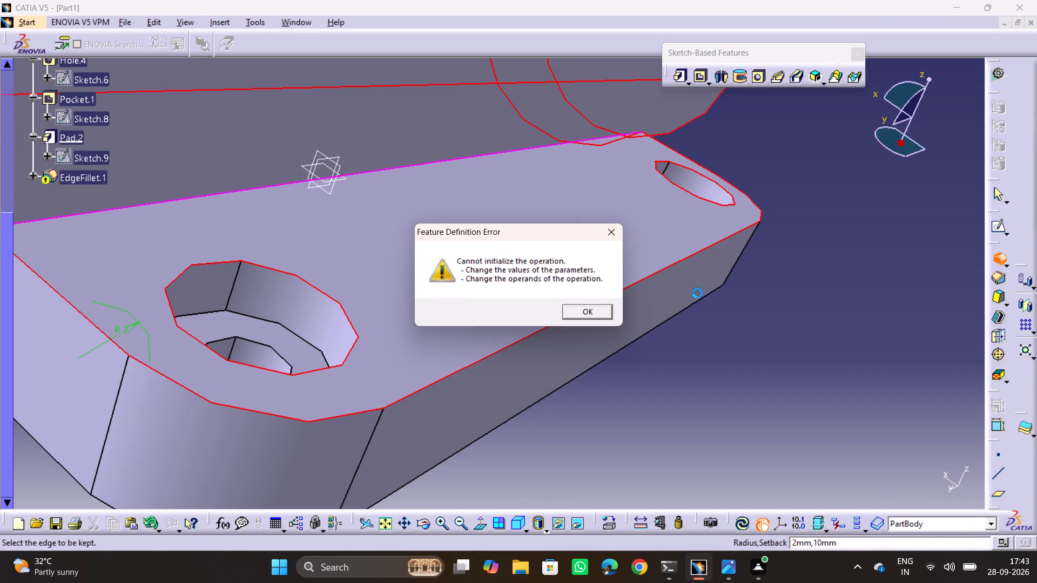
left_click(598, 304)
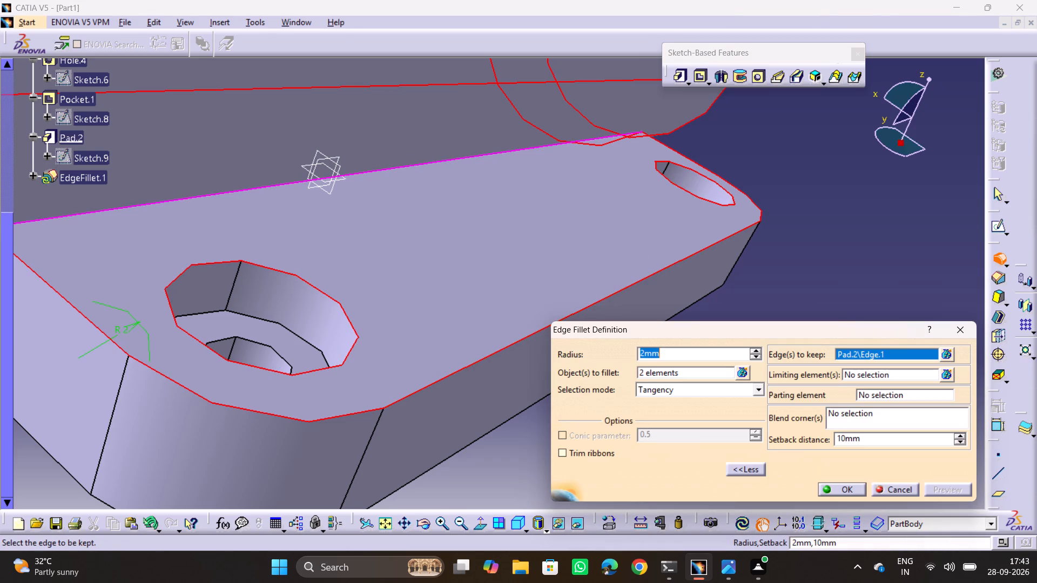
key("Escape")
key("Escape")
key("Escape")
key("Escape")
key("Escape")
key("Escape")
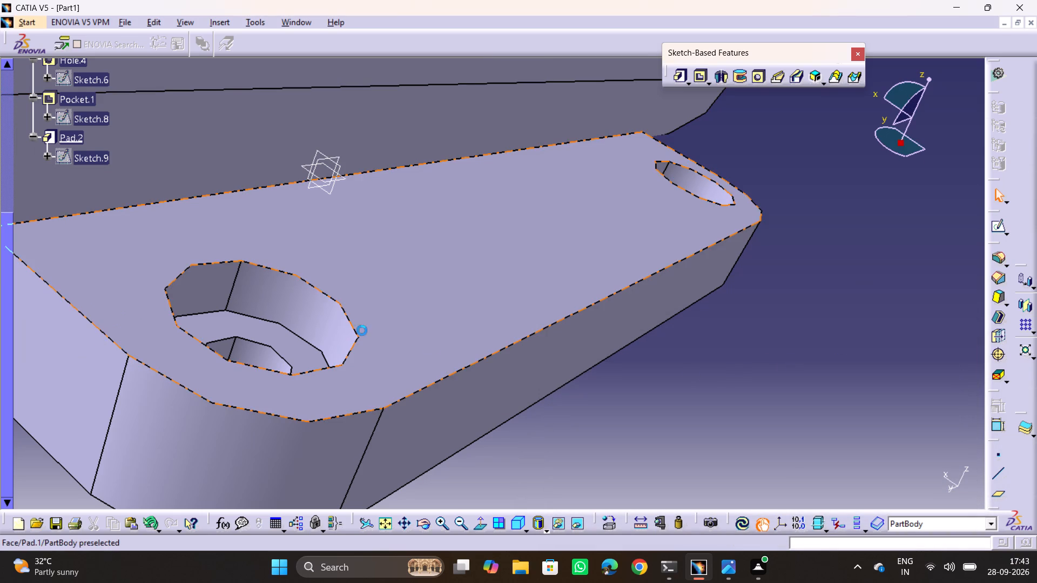
Switch to drawing 6.jpg and examine section B-B and the pipe end, bore and chamfer dimensions in section A-A.
middle_click_drag(492, 223, 545, 365, "ctrl")
middle_click_drag(372, 320, 408, 242)
left_click_drag(356, 326, 408, 242)
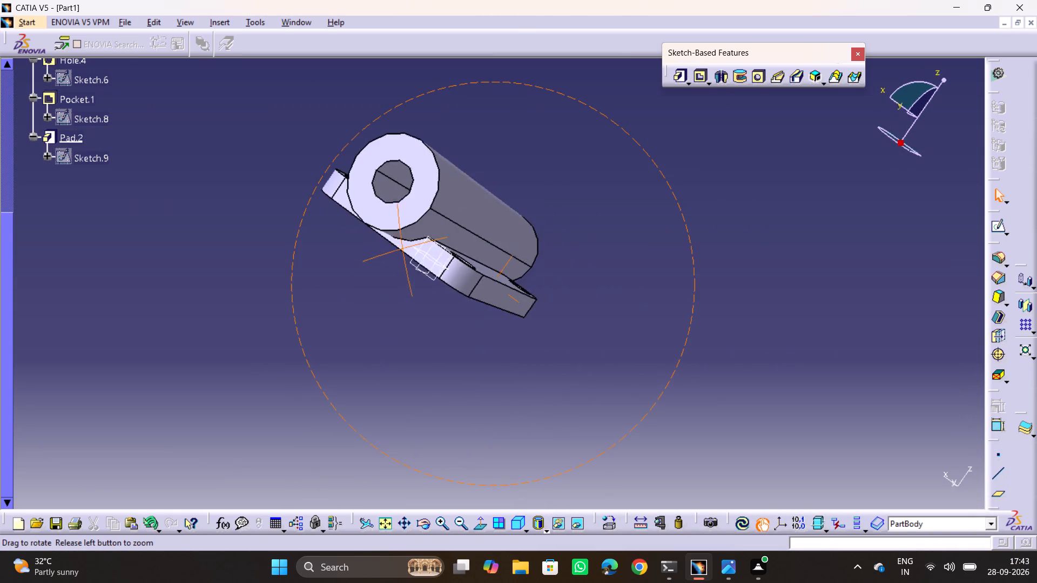
middle_click_drag(408, 242, 299, 317)
left_click_drag(408, 242, 299, 317)
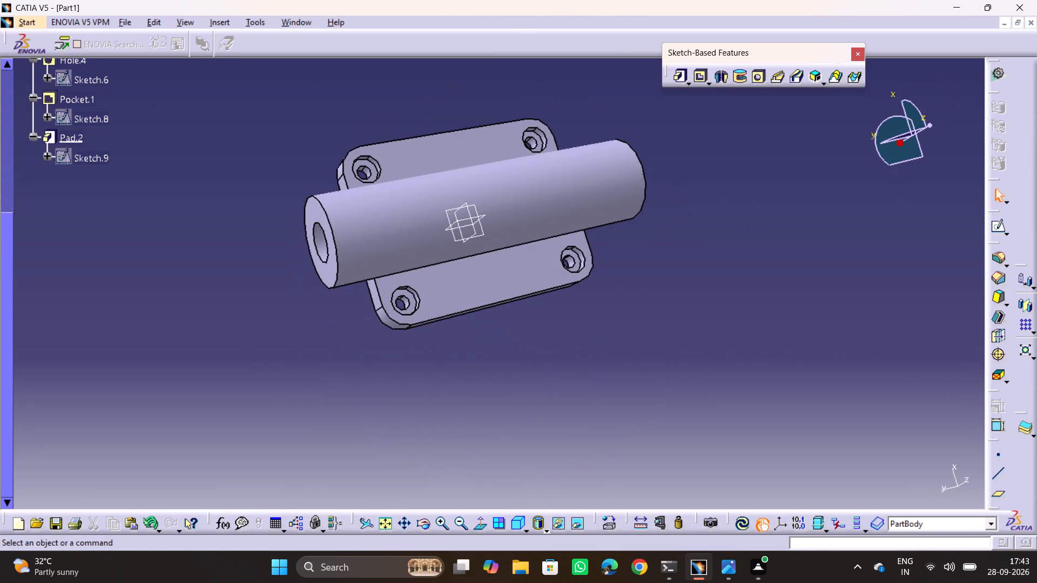
key("alt+Tab")
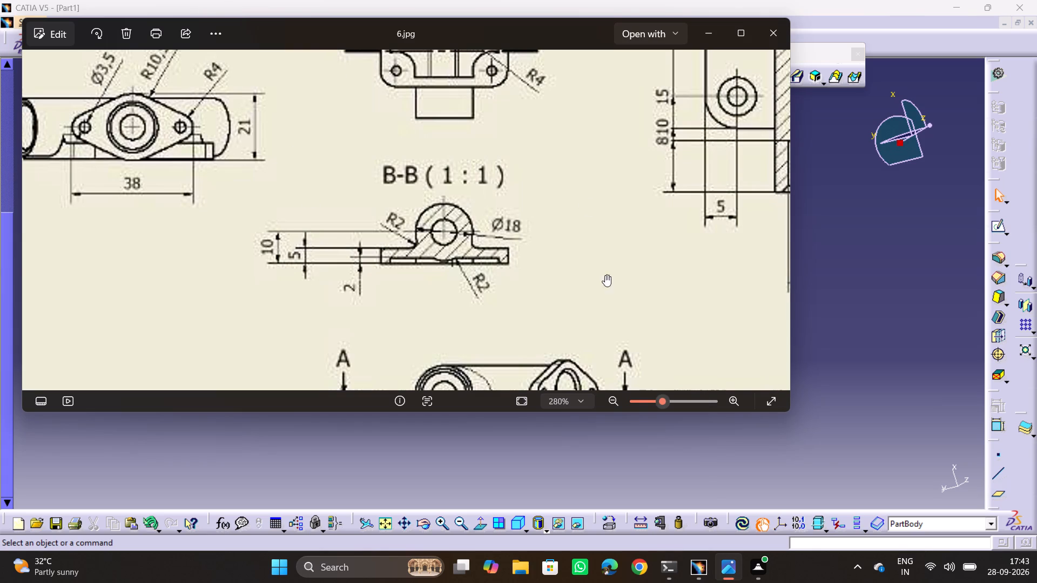
middle_click_drag(498, 208, 522, 221)
middle_click_drag(548, 317, 568, 362, "ctrl")
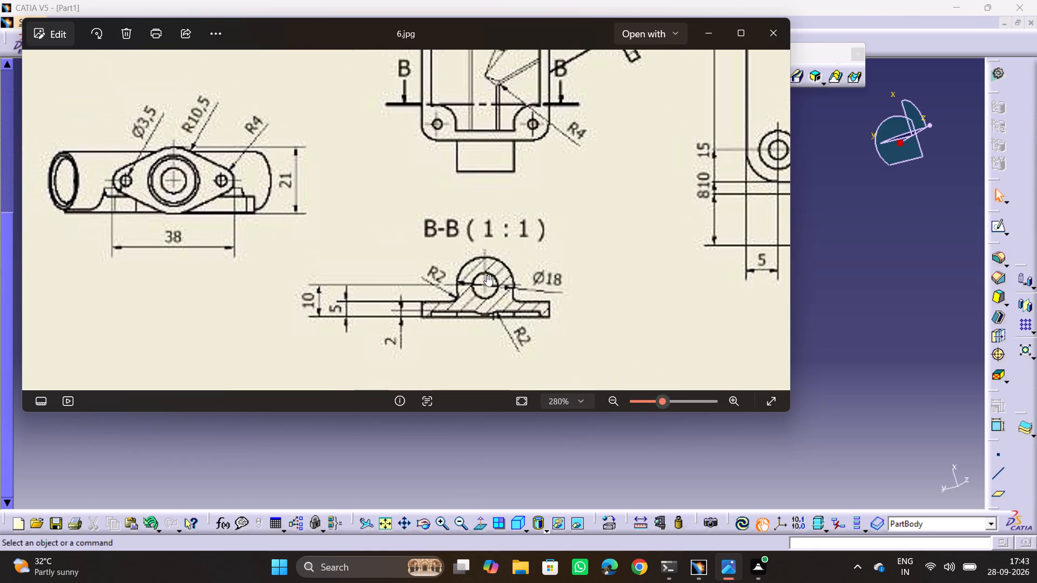
scroll(369, 103, "up", 5)
scroll(333, 112, "down", 11)
scroll(472, 164, "down", 3)
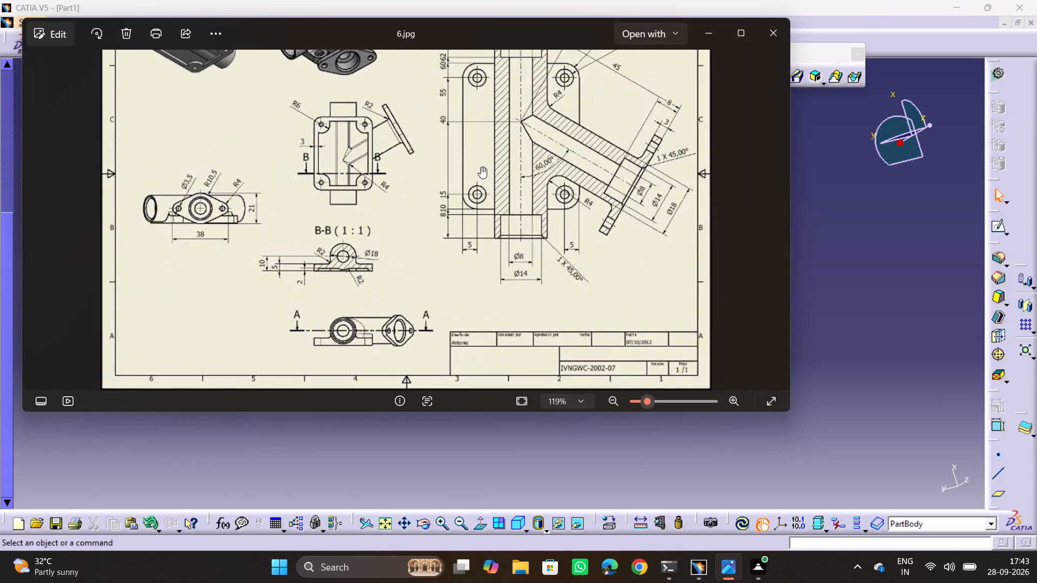
middle_click_drag(547, 157, 434, 238)
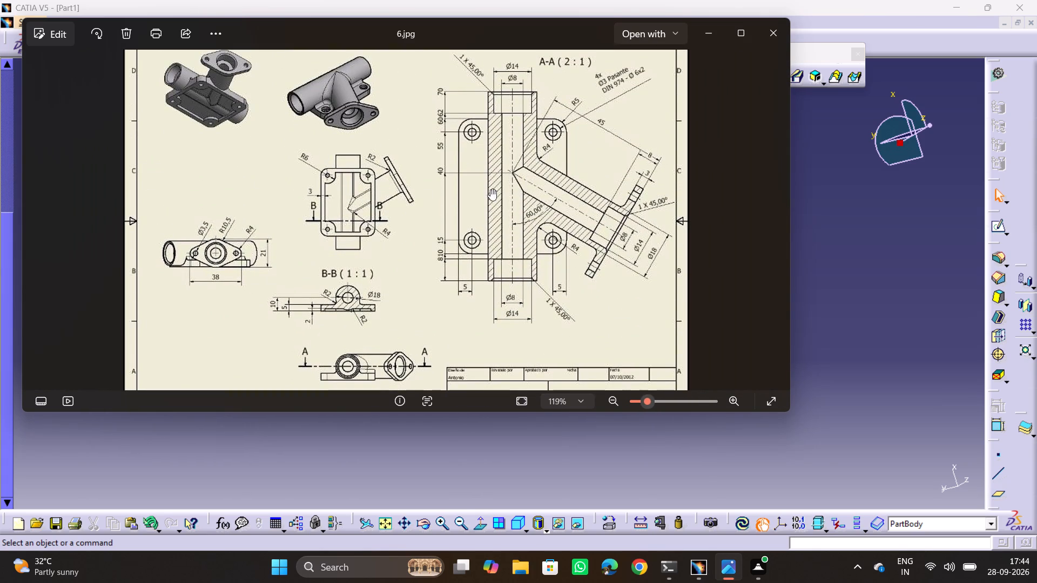
scroll(516, 28, "up", 2, "ctrl")
scroll(526, 72, "up", 5, "ctrl")
scroll(560, 142, "up", 1)
middle_click_drag(562, 151, 367, 253)
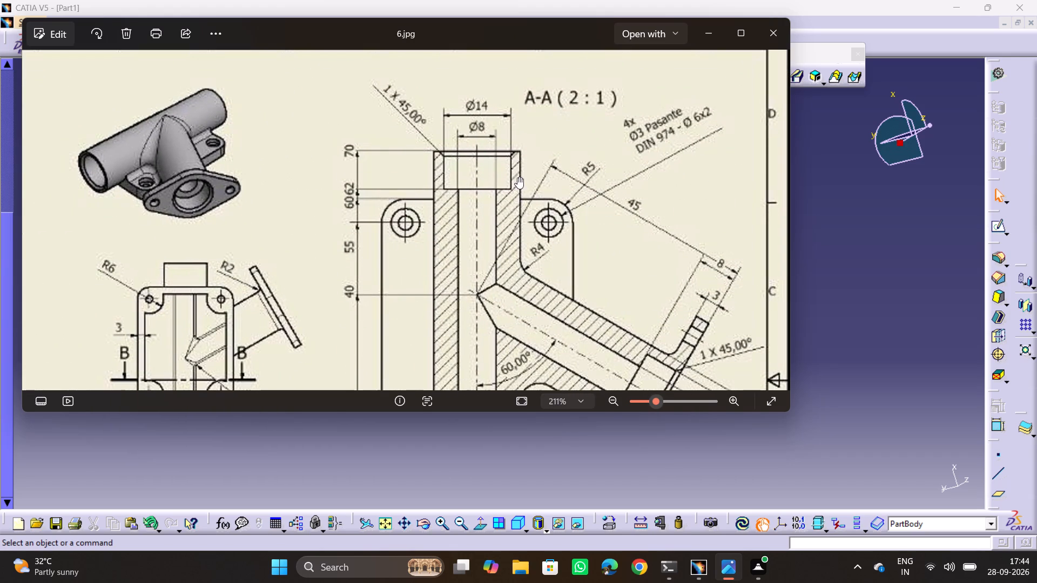
scroll(498, 154, "down", 2, "ctrl")
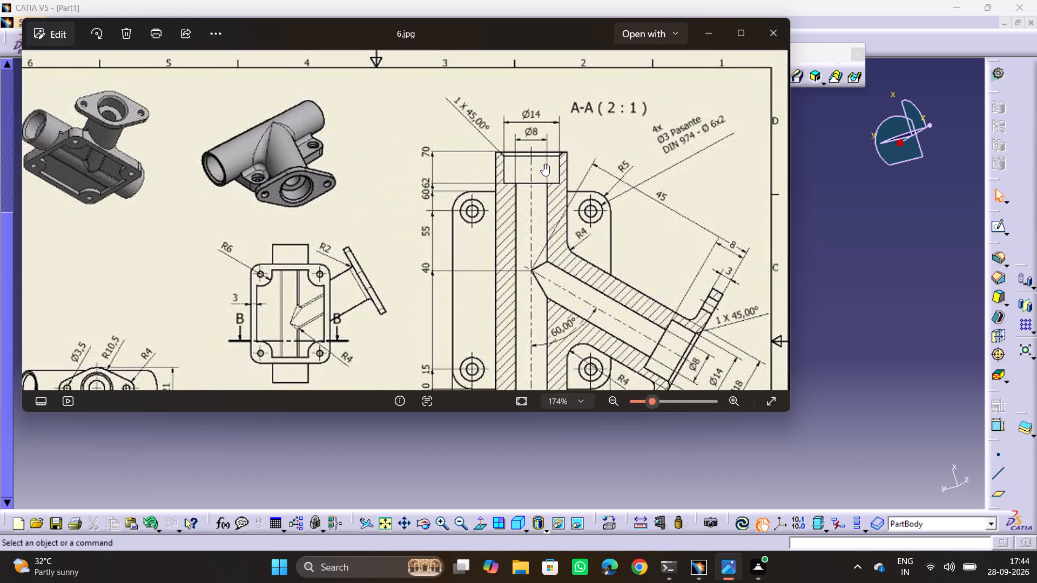
scroll(543, 164, "up", 7, "ctrl")
middle_click_drag(543, 170, 606, 242)
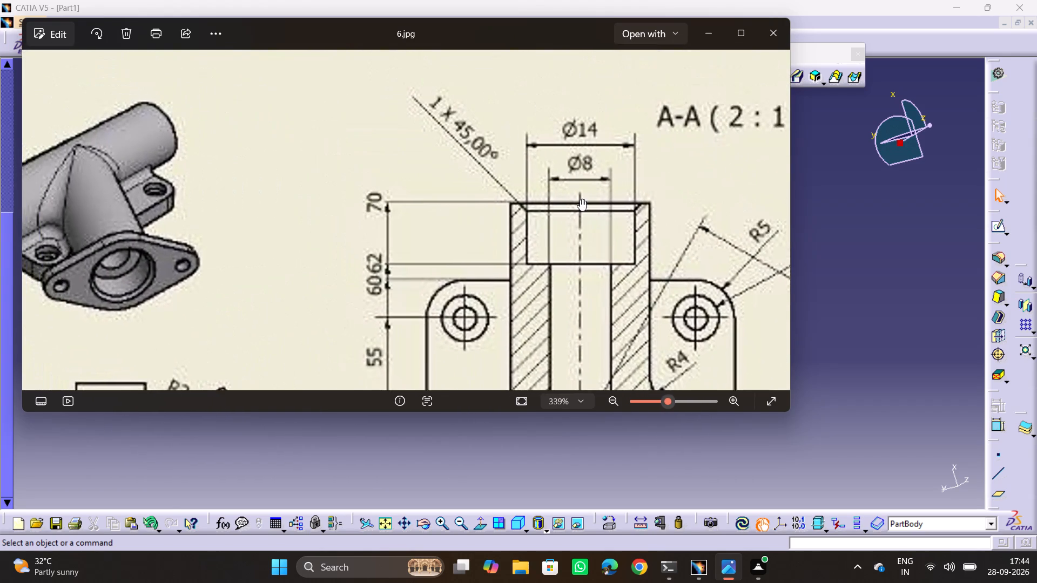
middle_click_drag(578, 187, 609, 255, "ctrl")
scroll(609, 255, "down", 4)
key("alt+Tab")
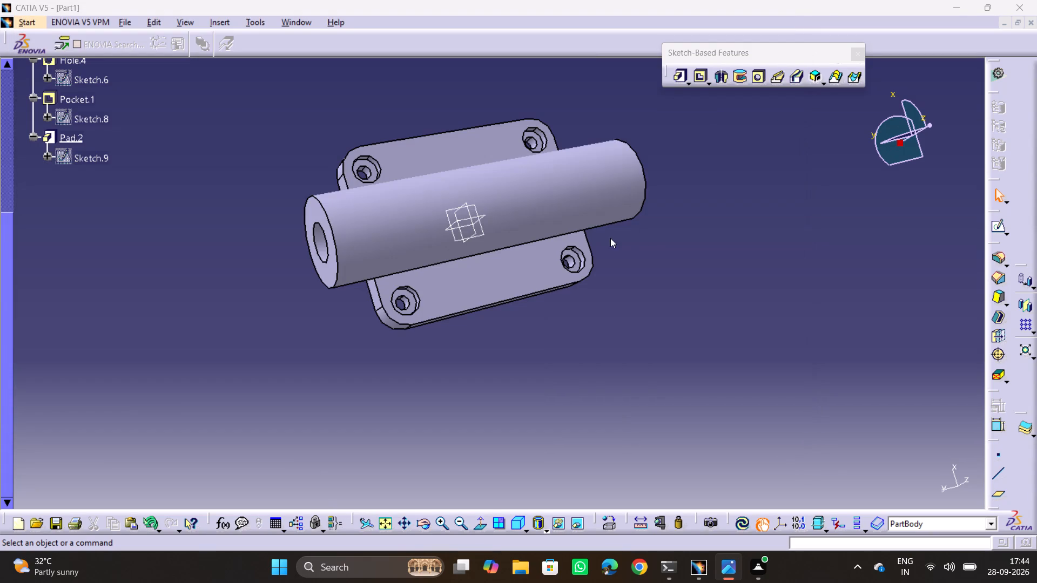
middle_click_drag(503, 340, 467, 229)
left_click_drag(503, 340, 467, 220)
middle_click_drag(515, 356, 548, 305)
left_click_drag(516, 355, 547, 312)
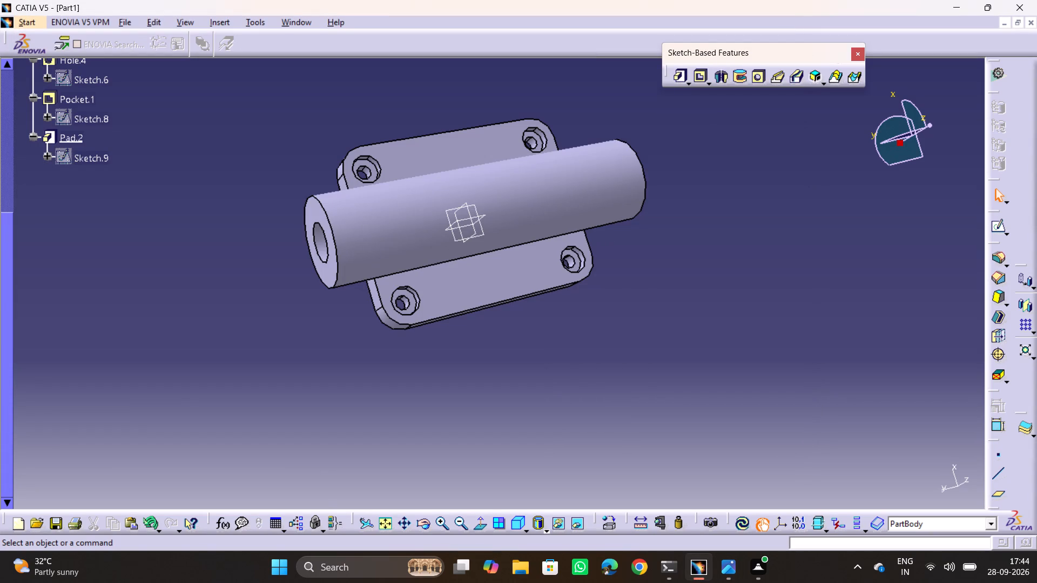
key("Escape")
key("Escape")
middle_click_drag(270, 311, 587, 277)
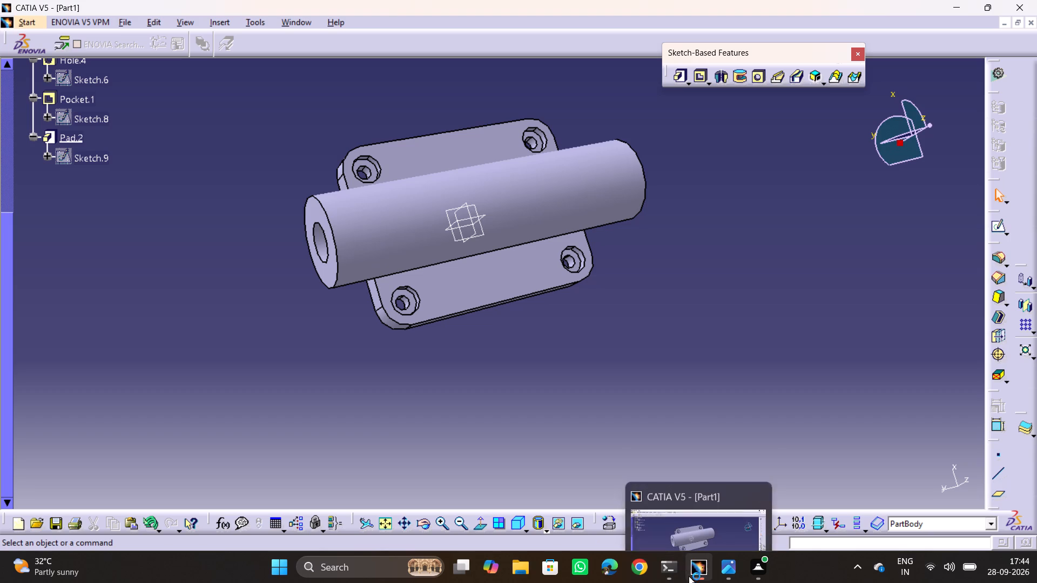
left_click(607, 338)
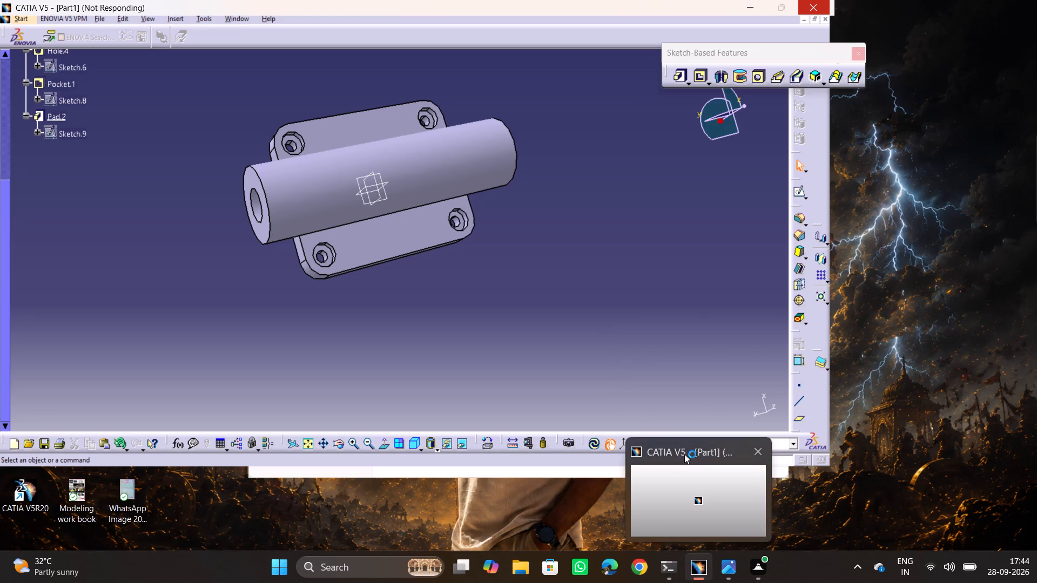
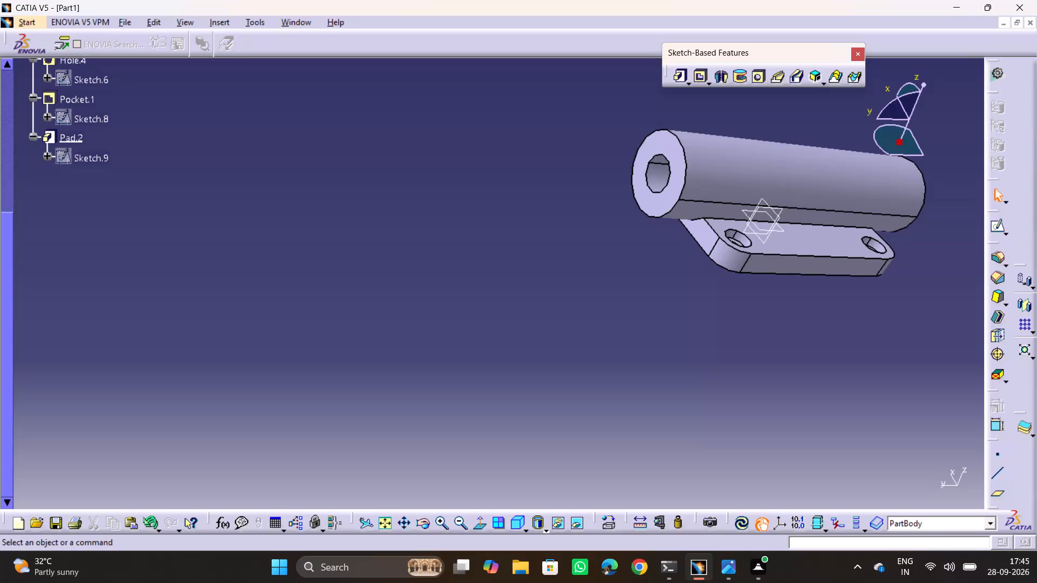
Examine the pipe and base plate junction from several angles, checking it against section A-A in drawing 6.jpg.
middle_click_drag(718, 325, 543, 362)
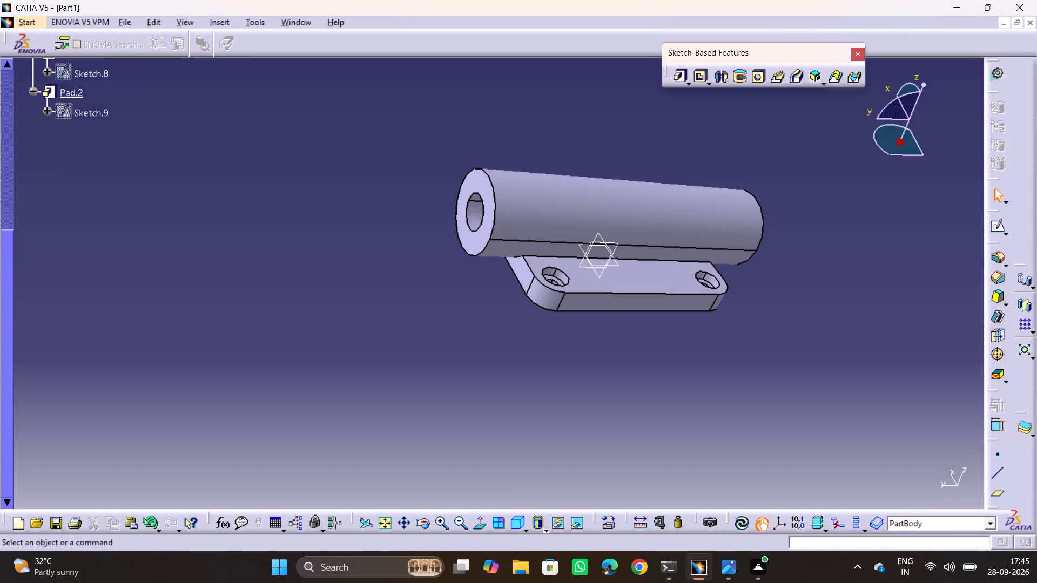
middle_click_drag(622, 300, 437, 370)
middle_click_drag(521, 422, 595, 327)
left_click_drag(521, 422, 595, 327)
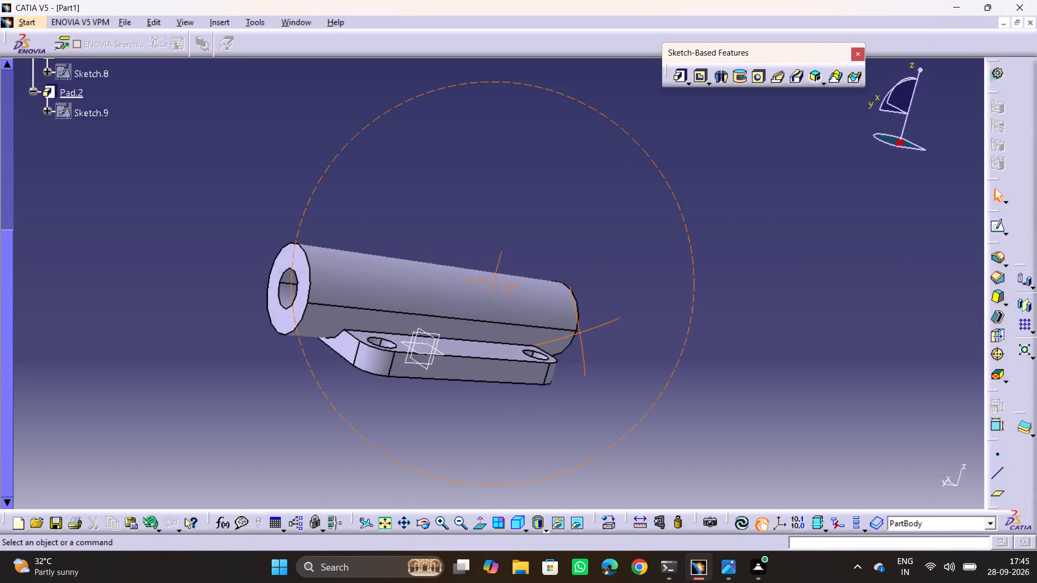
left_click_drag(595, 327, 476, 449)
middle_click_drag(595, 327, 476, 449)
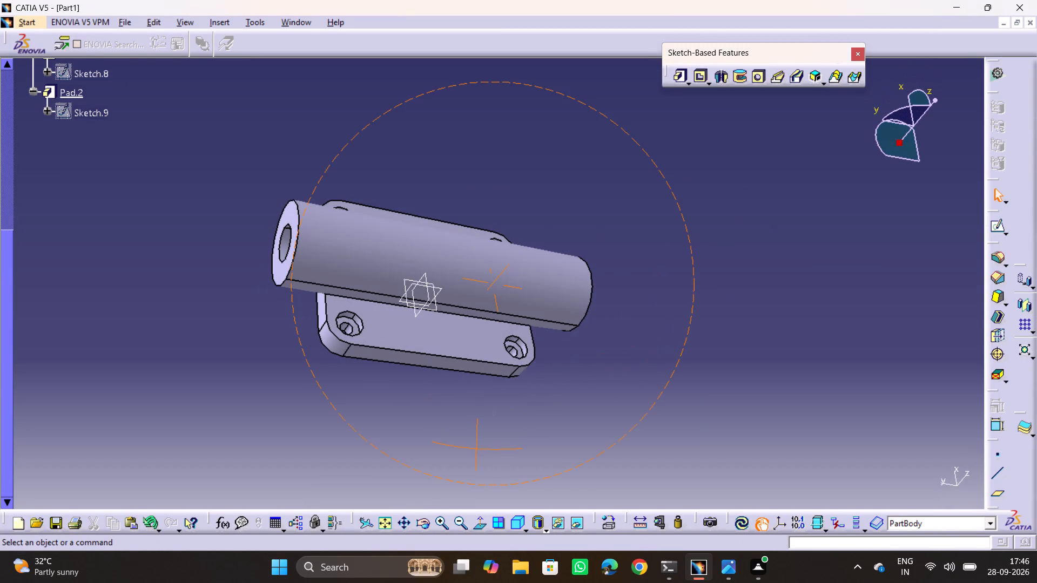
key("alt+Tab")
key("alt+Tab")
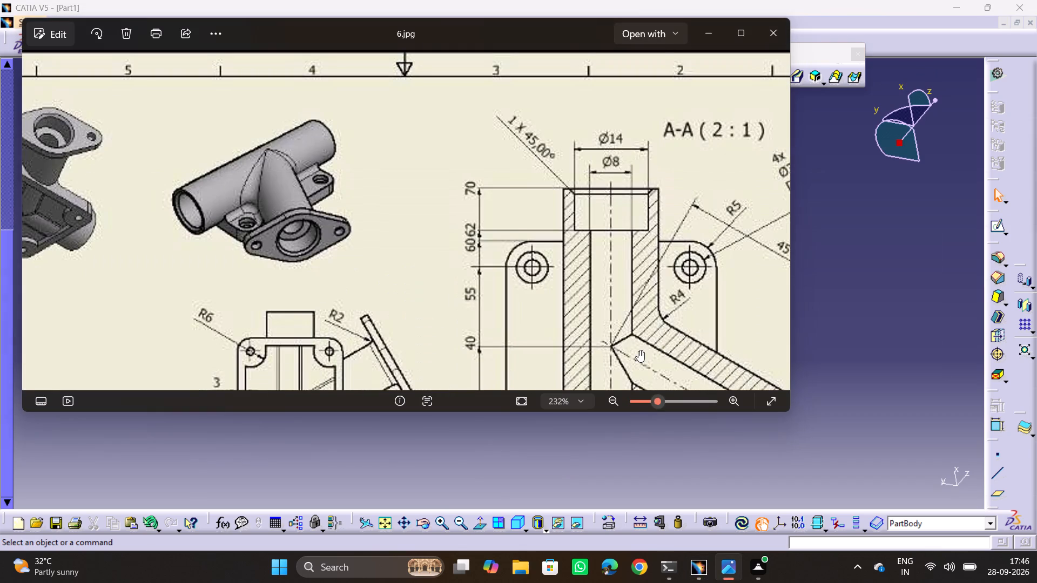
middle_click_drag(560, 418, 592, 218)
left_click_drag(560, 418, 592, 222)
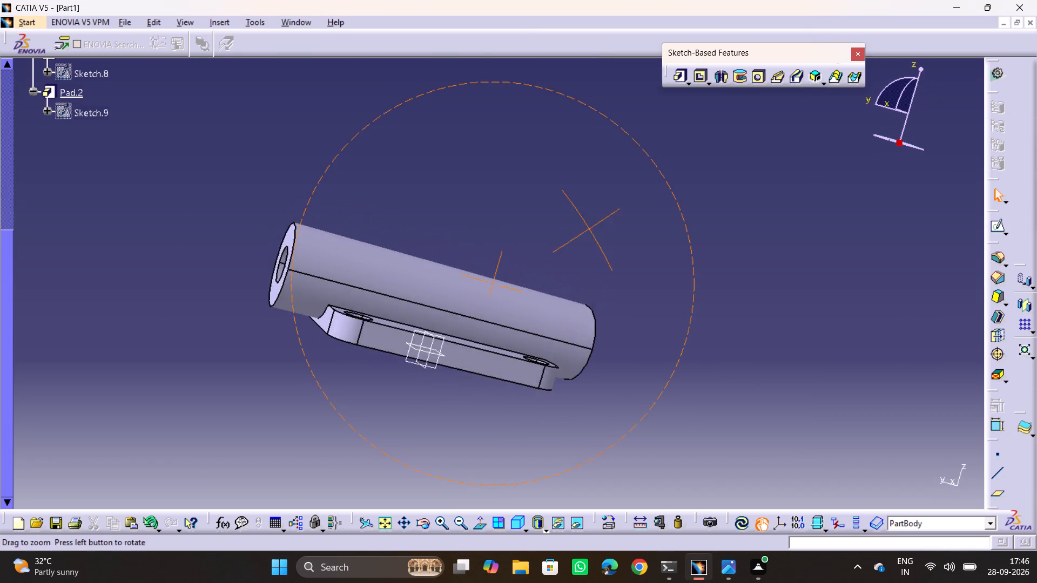
middle_click_drag(592, 218, 501, 364)
middle_click_drag(506, 300, 551, 206, "ctrl")
middle_click_drag(452, 318, 499, 202, "ctrl")
middle_click_drag(474, 320, 804, 177)
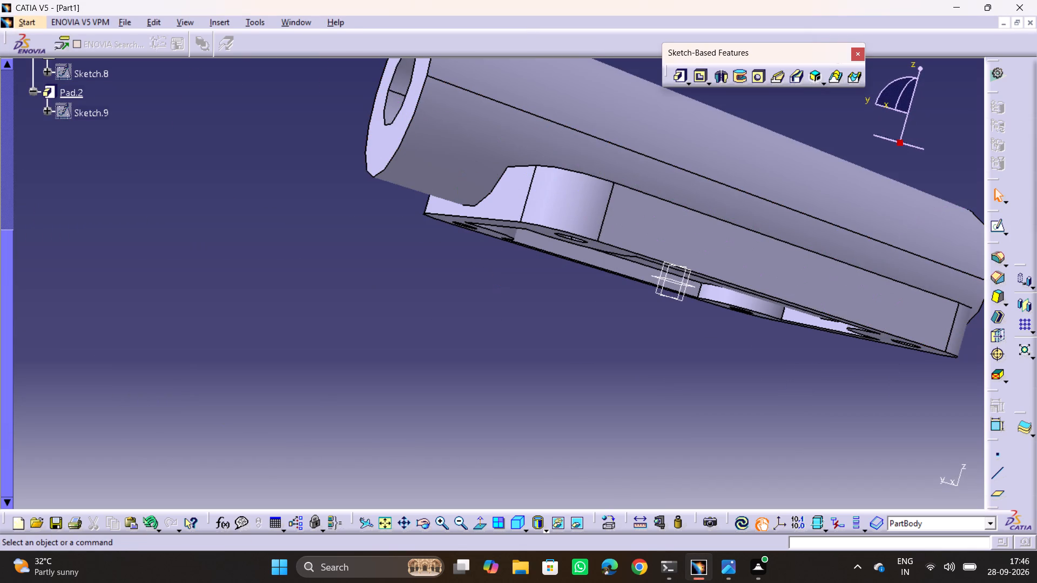
middle_click_drag(574, 236, 565, 273)
middle_click_drag(639, 235, 638, 314, "ctrl")
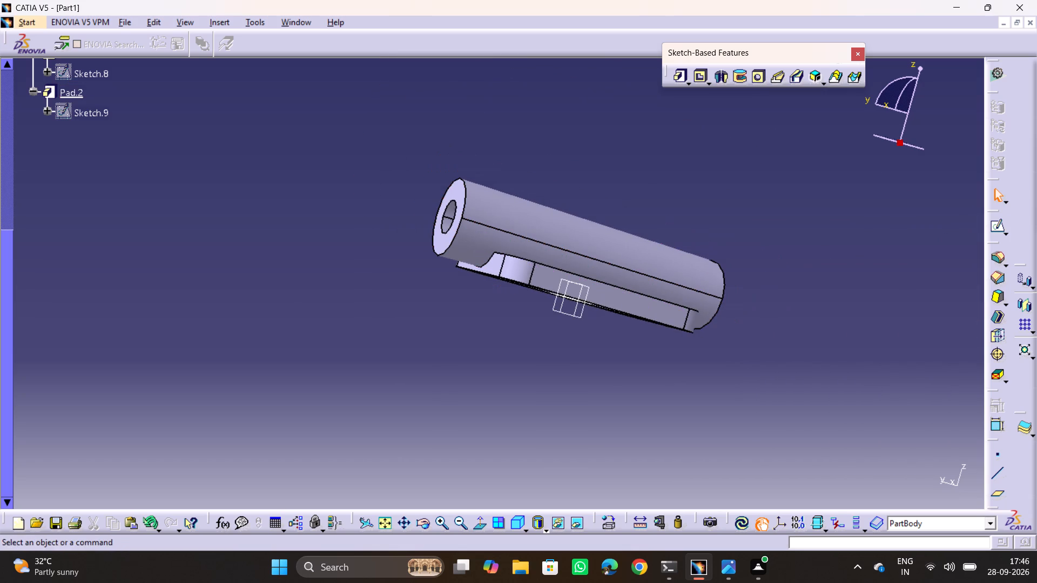
Create a reference plane offset 10 mm from the xy plane.
middle_click_drag(570, 323, 520, 376)
left_click_drag(570, 323, 524, 373)
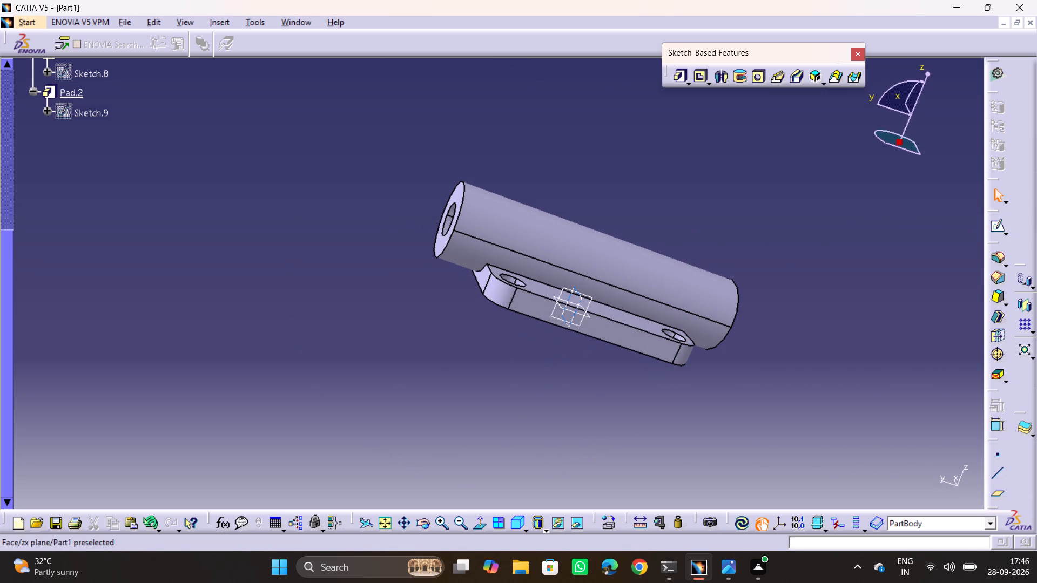
left_click(568, 311)
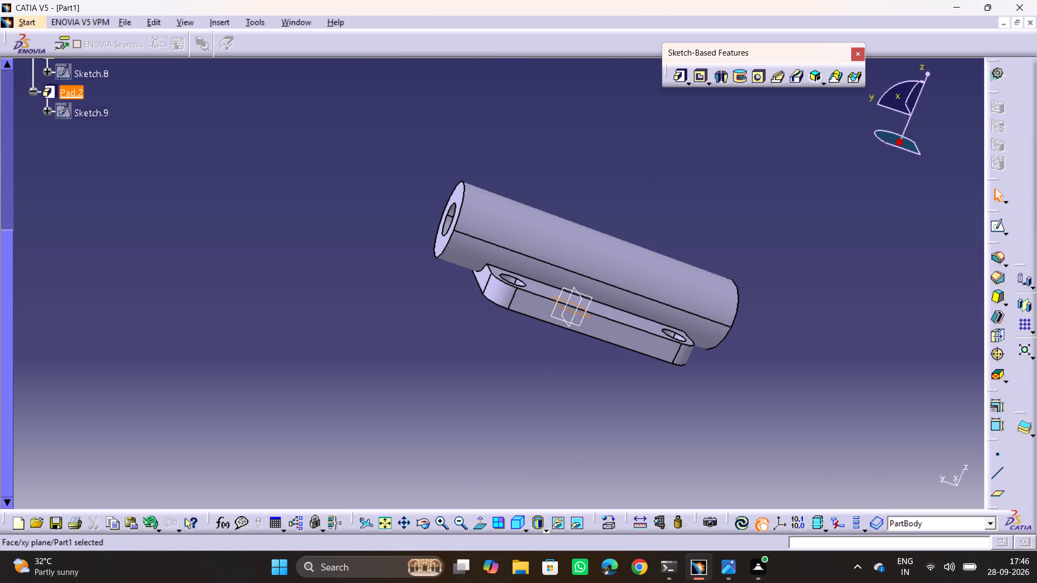
left_click(996, 490)
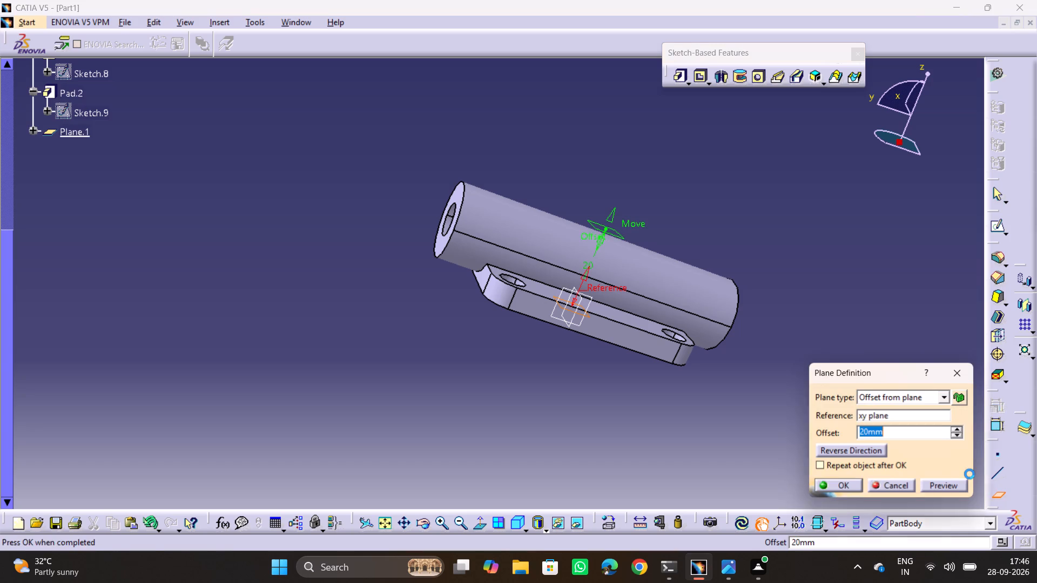
type("10")
key("Return")
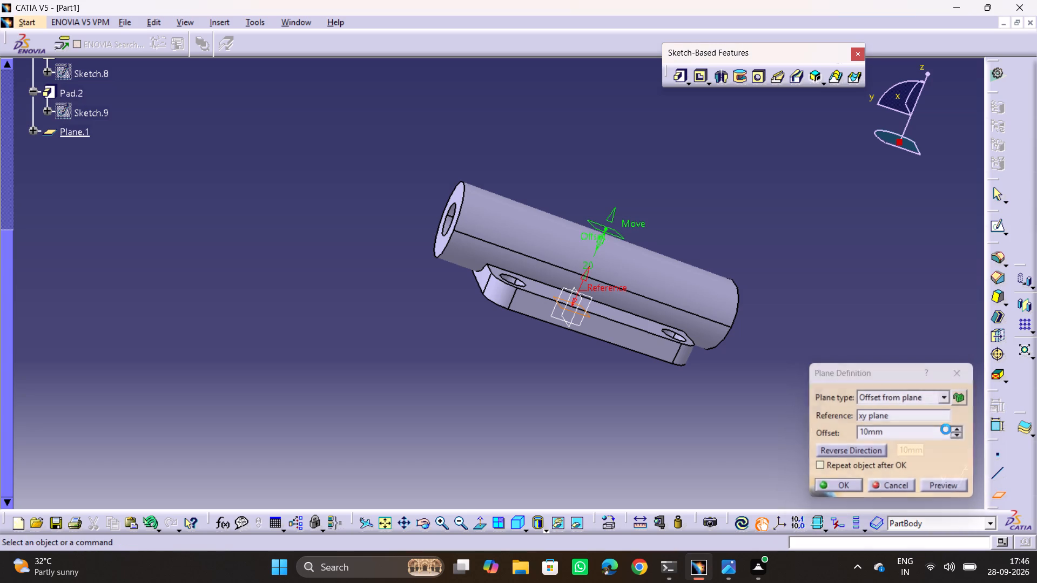
left_click(862, 378)
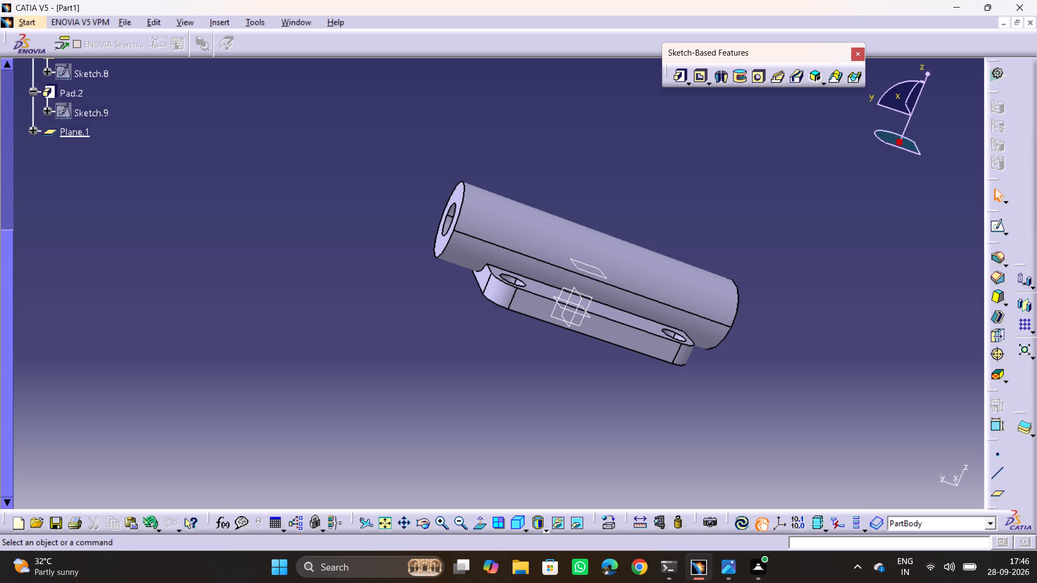
Start a sketch on the new offset plane through the pipe.
left_click(594, 276)
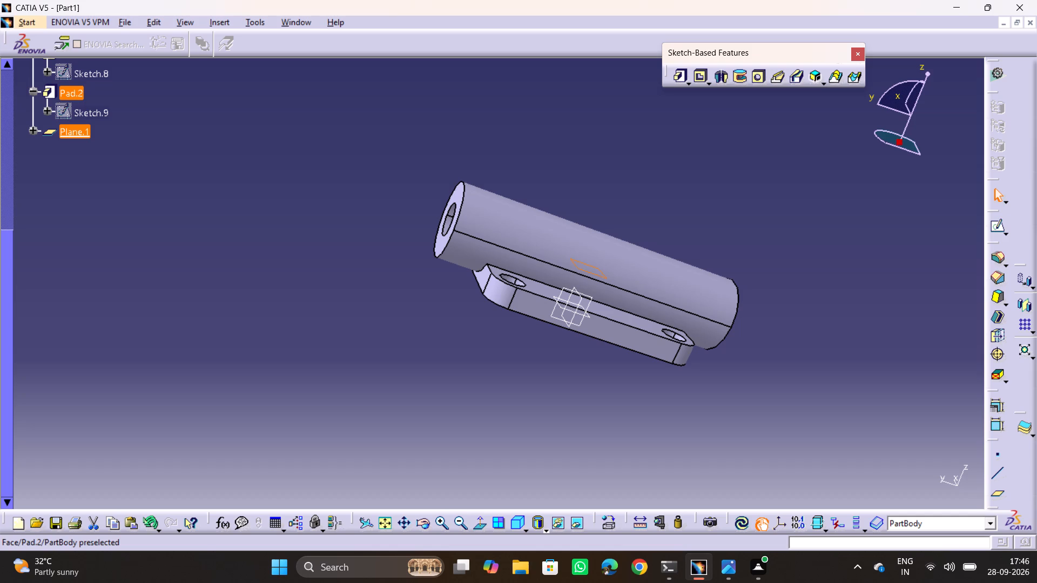
left_click(995, 224)
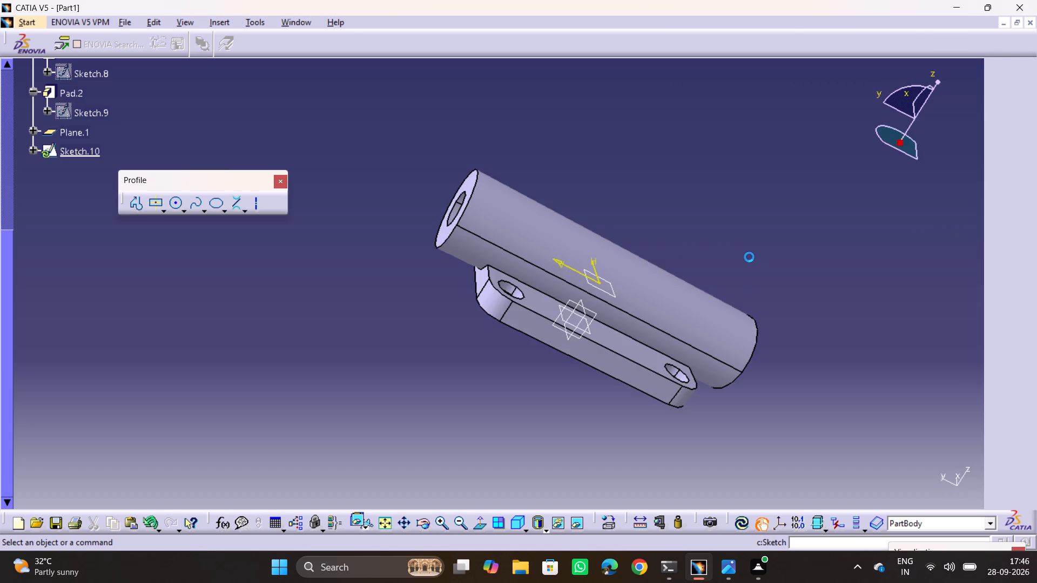
middle_click_drag(715, 323, 591, 261)
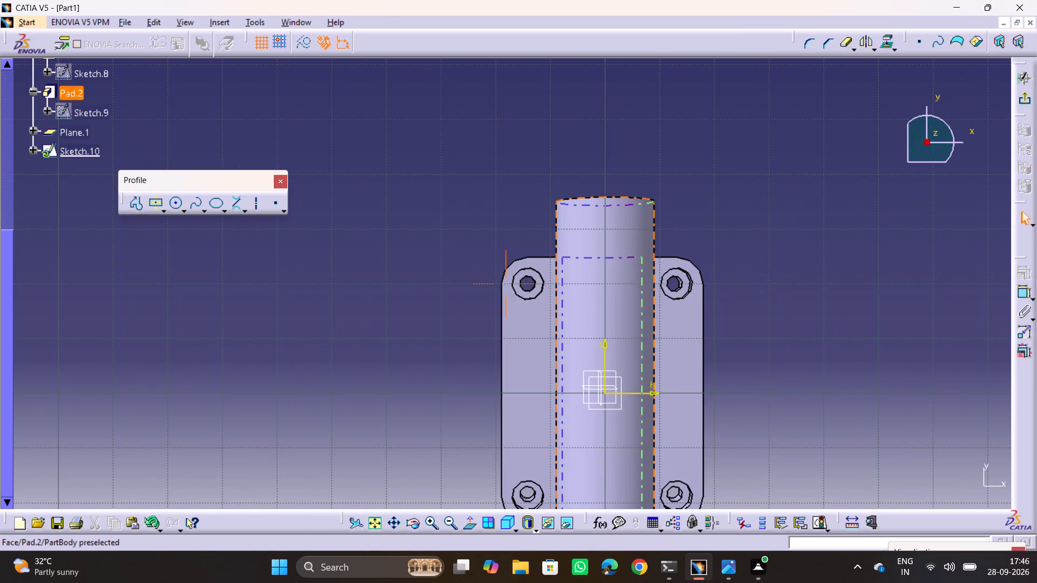
left_click(647, 241)
left_click(745, 212)
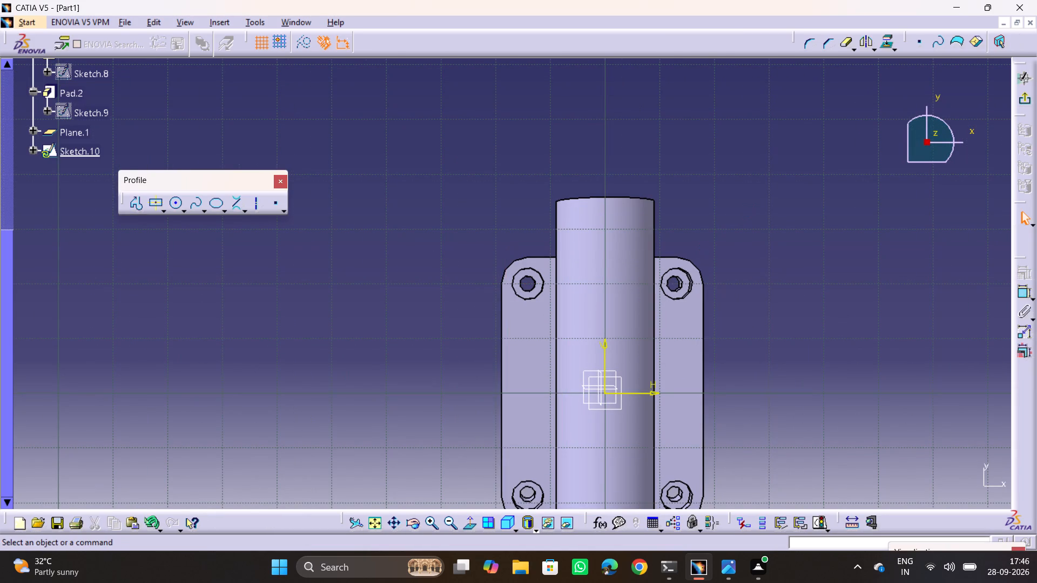
Sketch a closed counterbore half-profile with a slanted chamfer corner at the pipe end, from the vertical axis, about 4.6 mm wide and 6.4 mm deep.
middle_click_drag(772, 208, 791, 156, "ctrl")
middle_click_drag(799, 162, 714, 231)
middle_click_drag(704, 239, 681, 296)
key("alt+Tab")
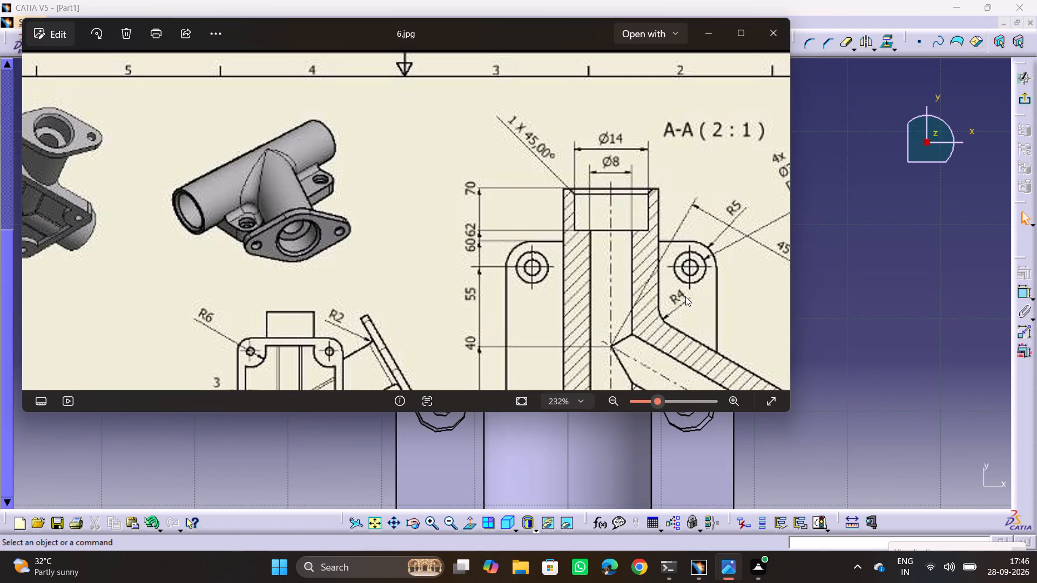
key("alt+Tab")
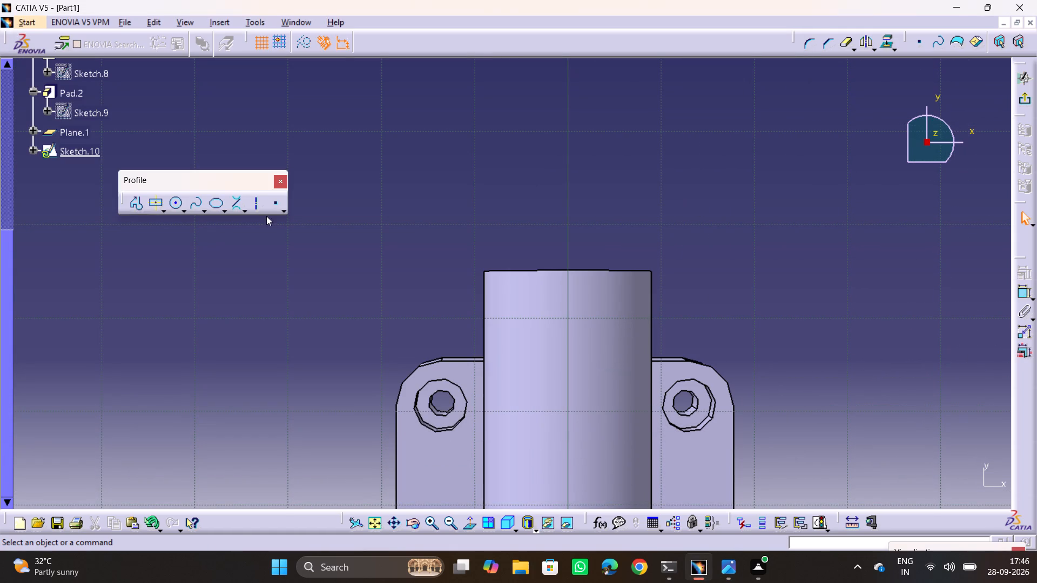
left_click(145, 209)
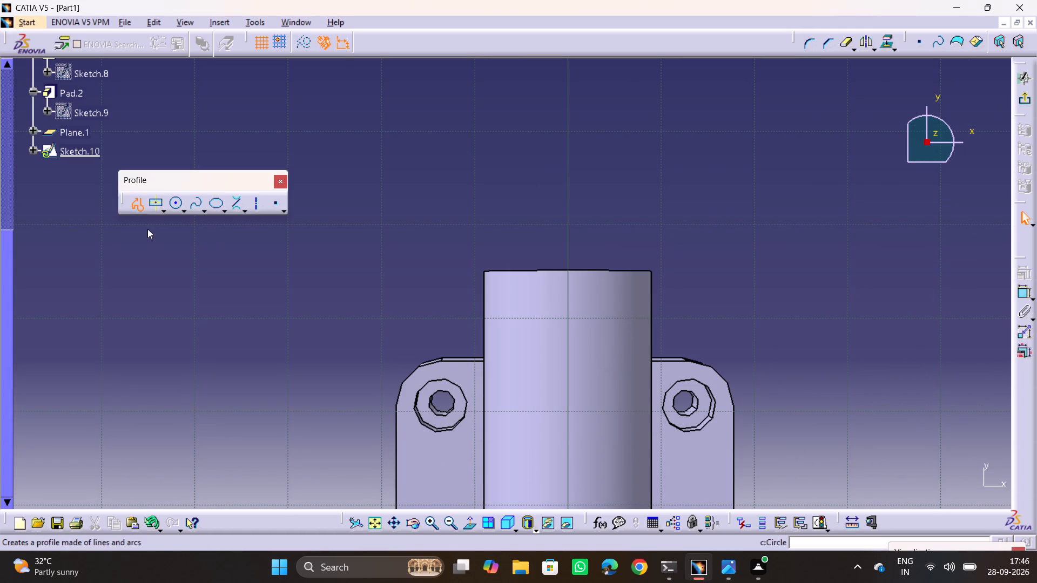
left_click(623, 268)
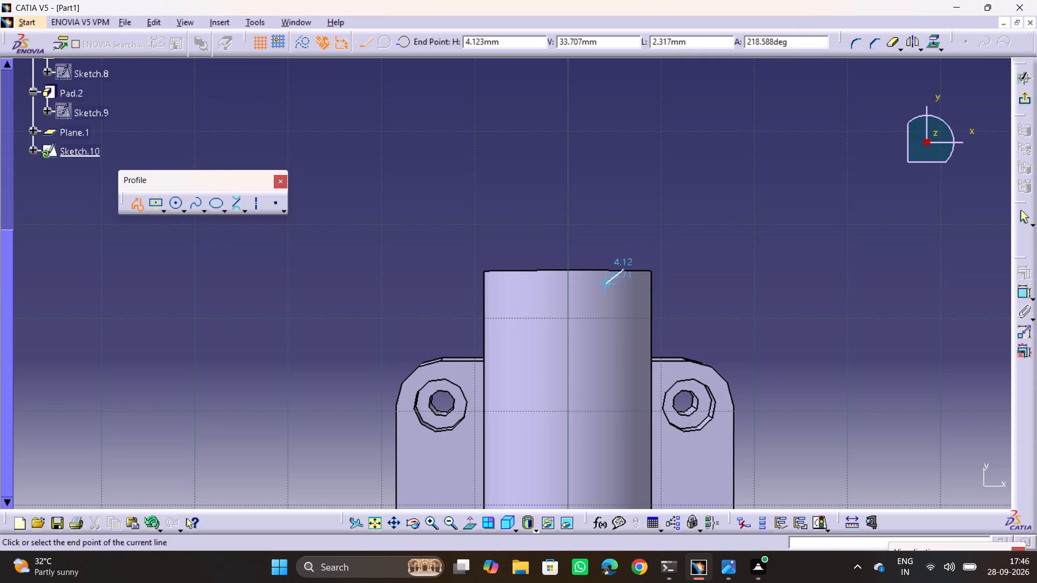
left_click(612, 279)
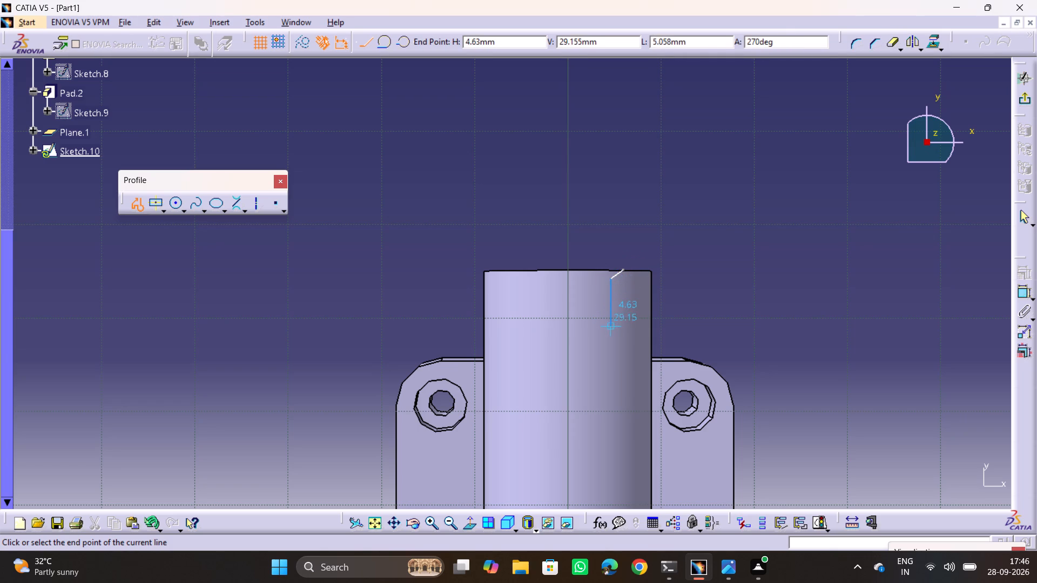
left_click(611, 329)
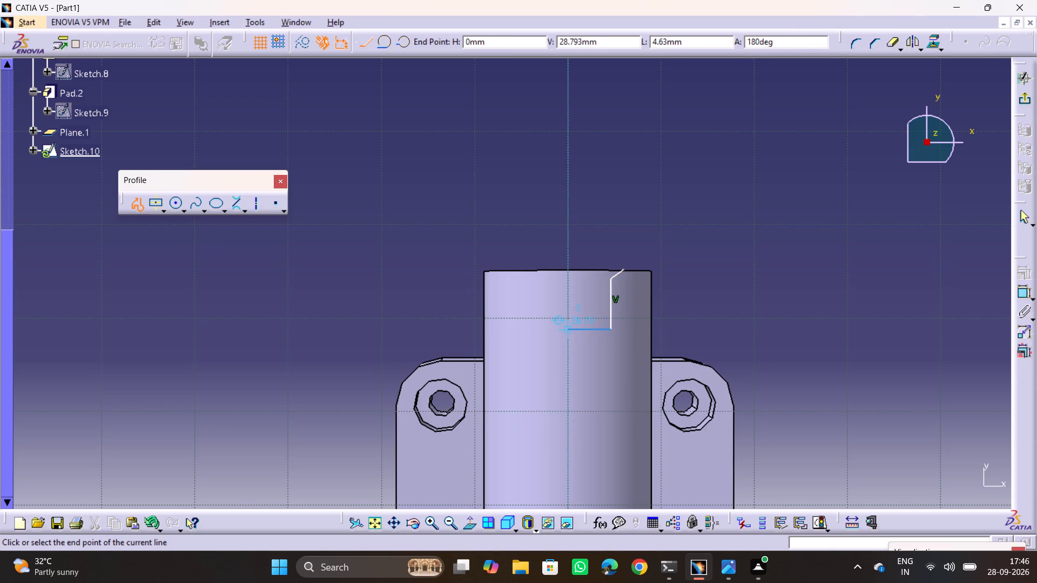
left_click(568, 330)
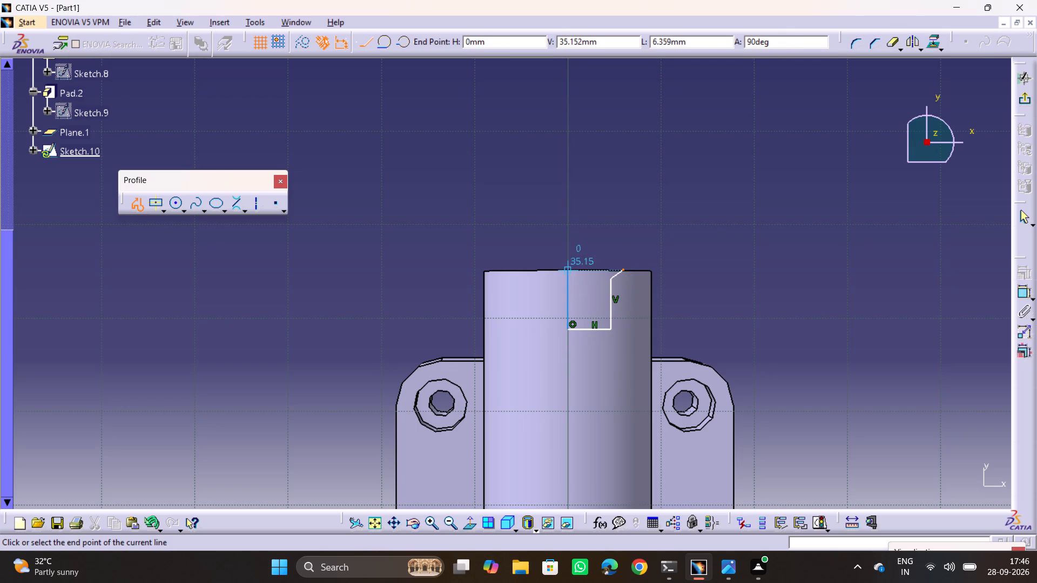
left_click(567, 269)
left_click(624, 268)
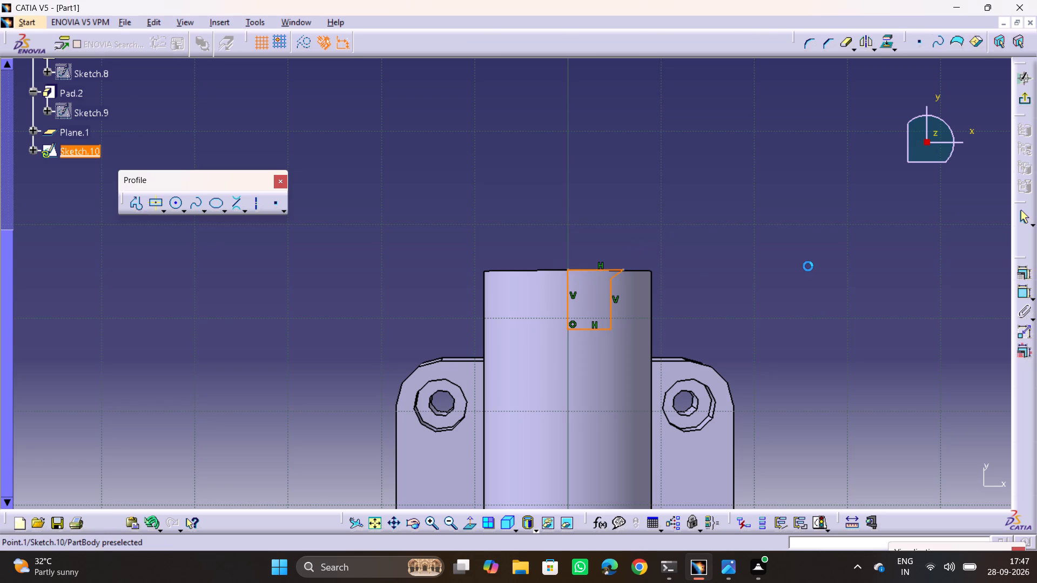
left_click(806, 266)
Make the profile's top line coincident with the pipe's end edge.
left_click(592, 270)
left_click(548, 273, "ctrl")
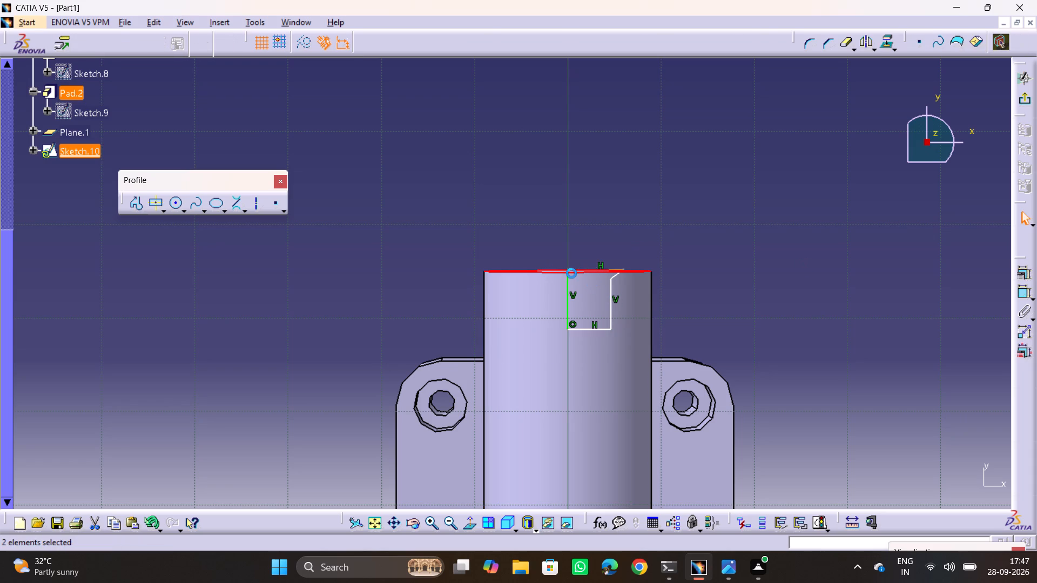
left_click(1019, 277)
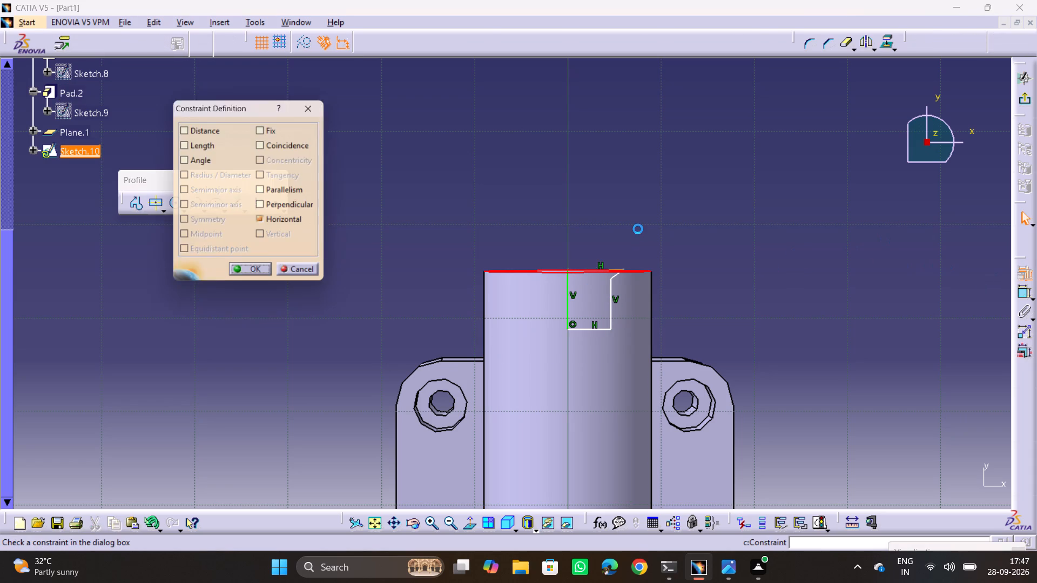
left_click(293, 144)
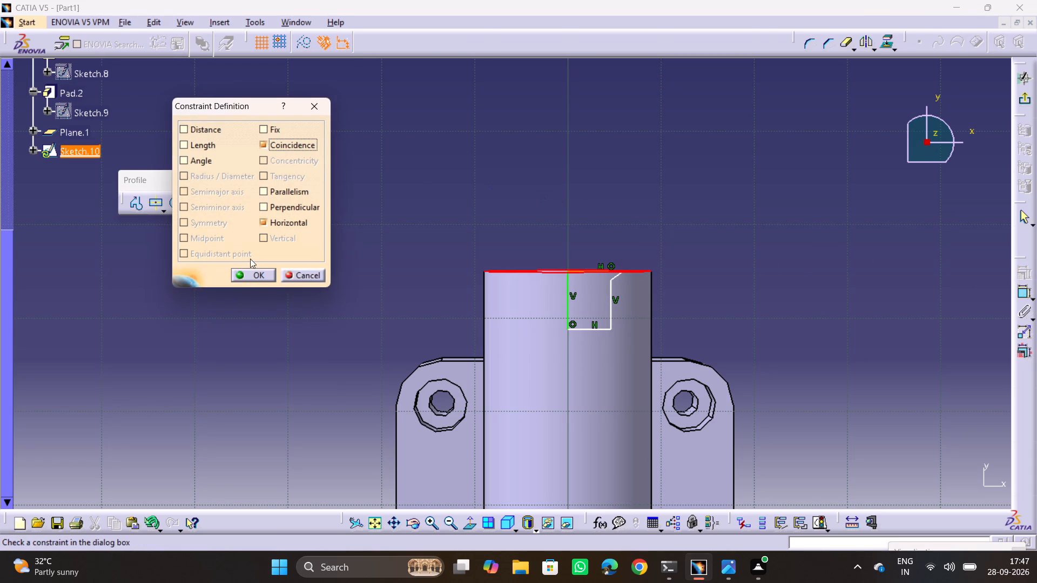
left_click(259, 274)
left_click(843, 187)
Dimension the slanted chamfer line's horizontal extent and set it to 1 mm, as in drawing 6.jpg.
key("alt+Tab")
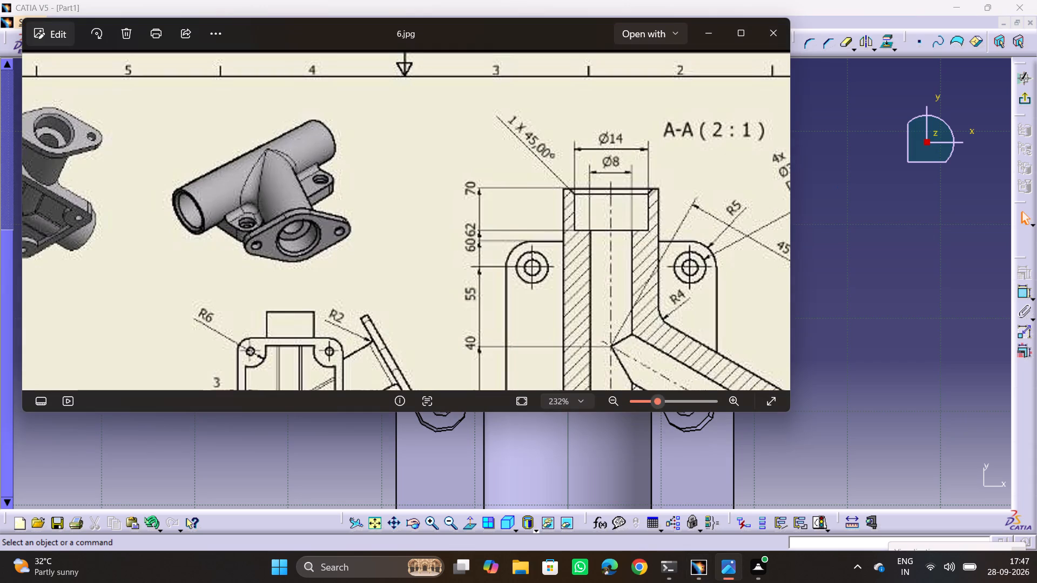
key("alt+Tab")
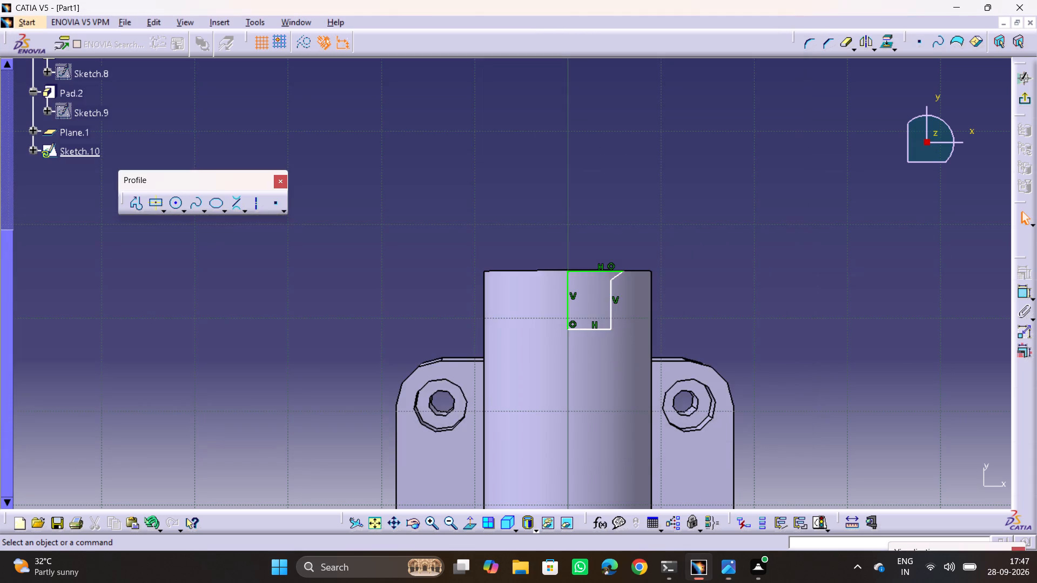
middle_click_drag(746, 255, 769, 172, "ctrl")
middle_click_drag(752, 248, 670, 226)
left_click(1025, 295)
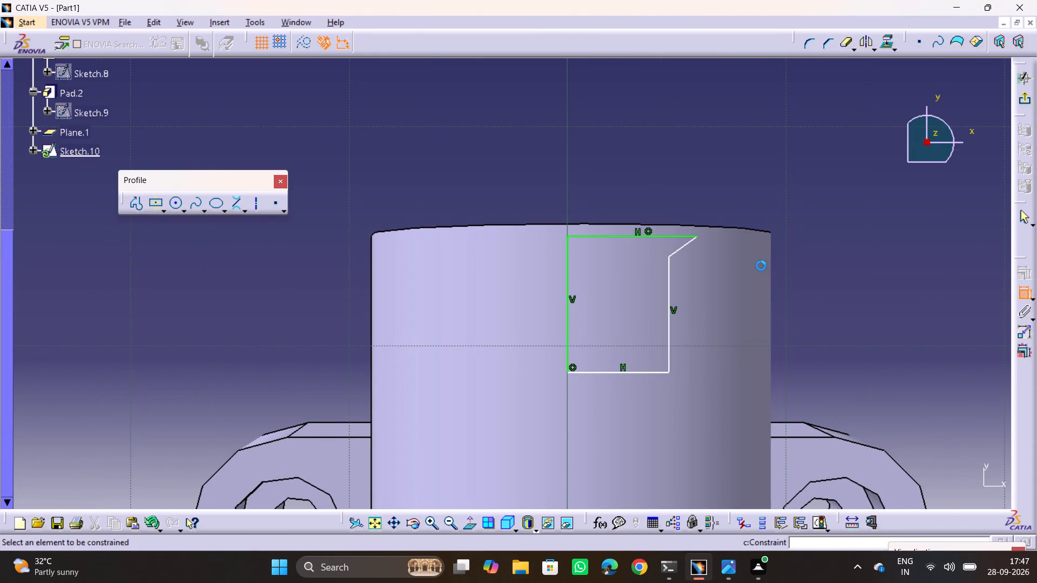
left_click(683, 250)
right_click(864, 232)
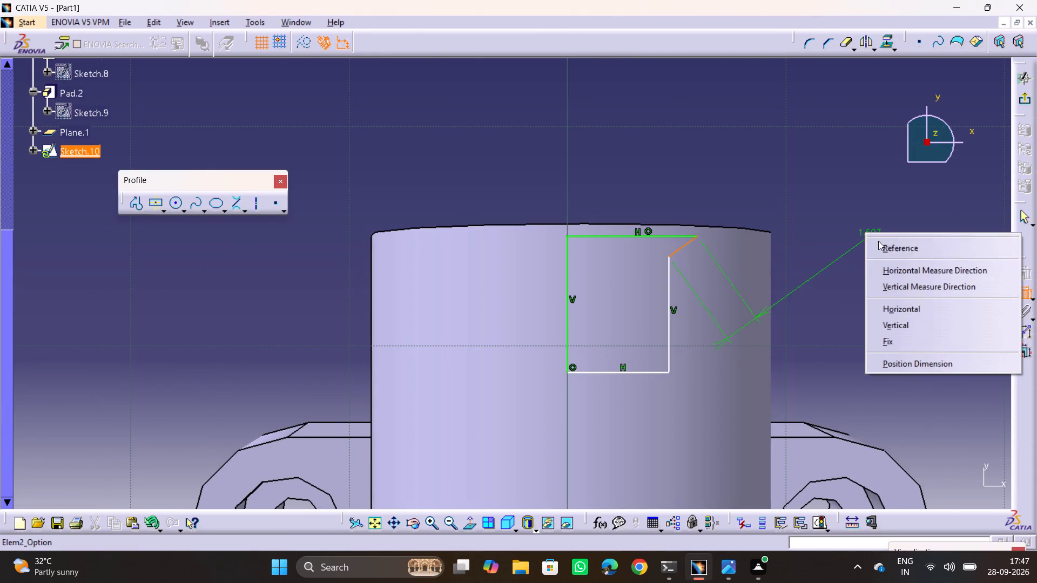
left_click(913, 266)
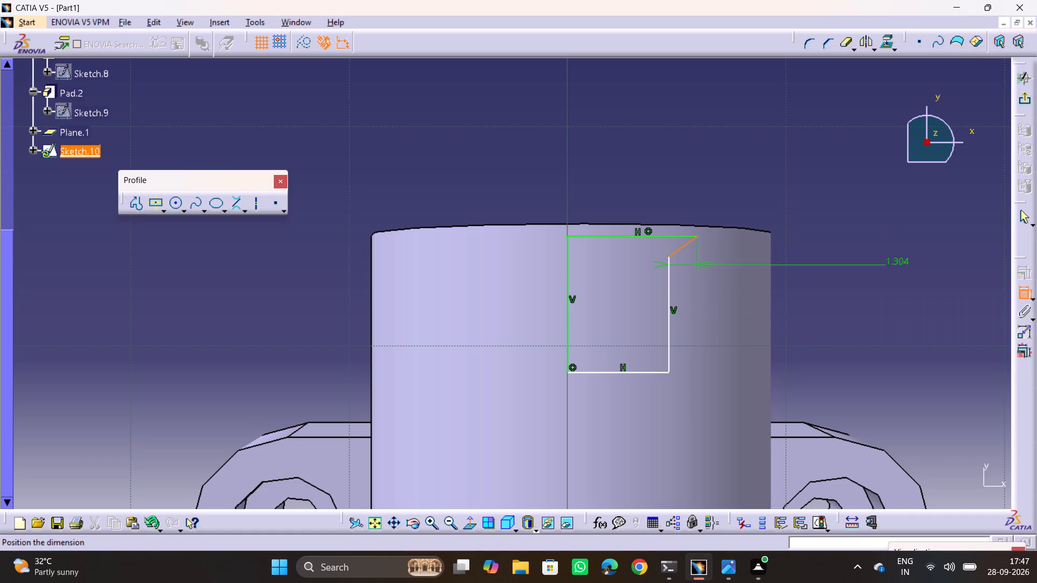
left_click(897, 288)
double_click(907, 284)
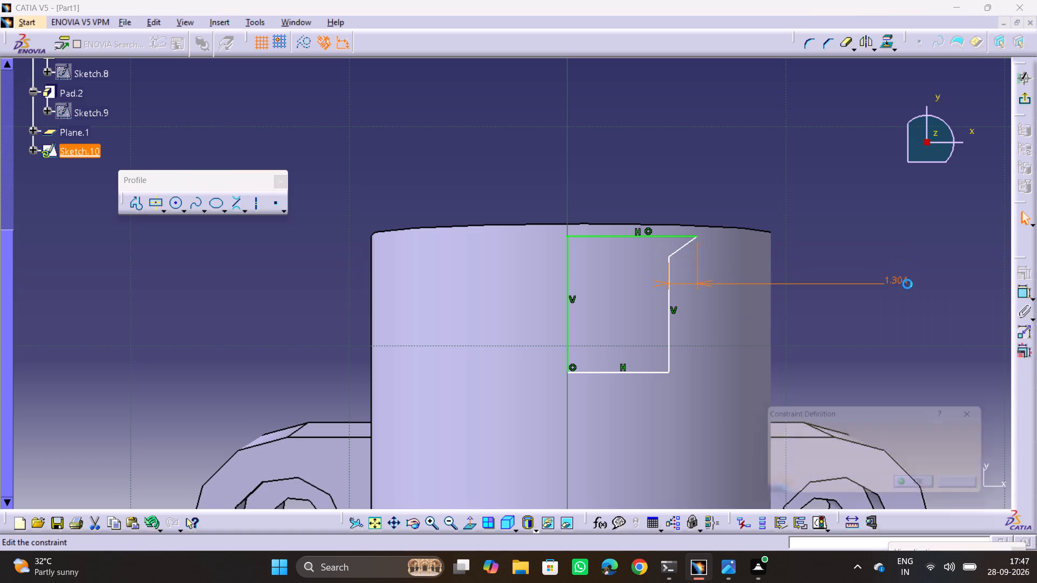
key("4")
key("BackSpace")
key("1")
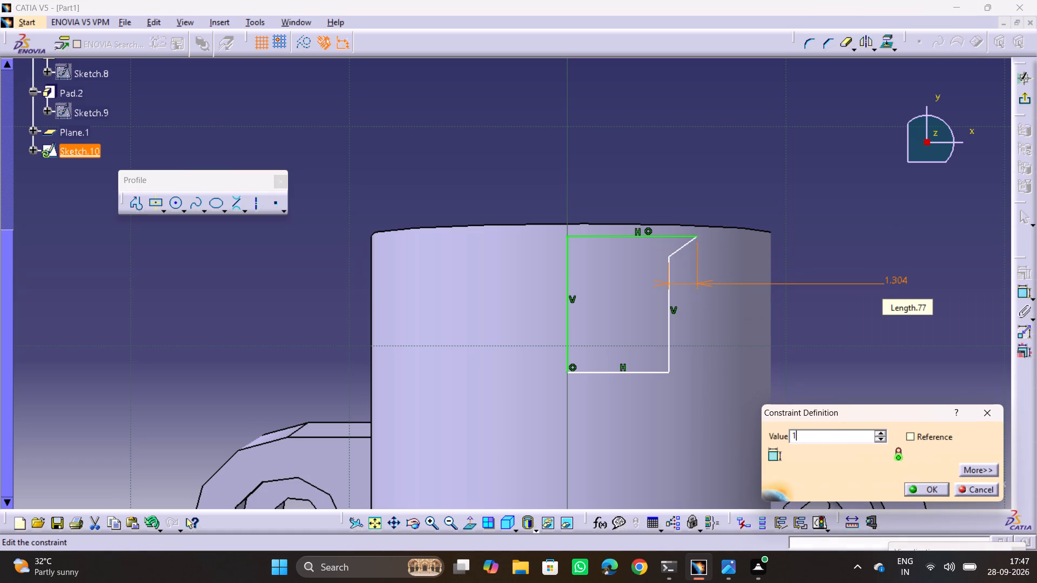
key("Return")
left_click(959, 419)
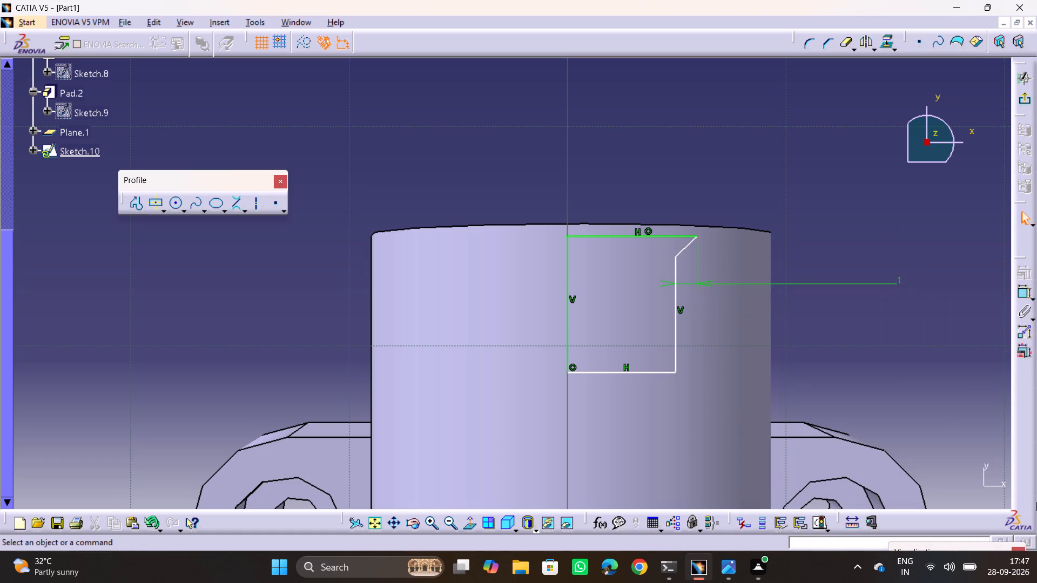
Dimension the angle between the slanted chamfer line and the profile's vertical wall line and set it to 135 degrees.
left_click(1025, 293)
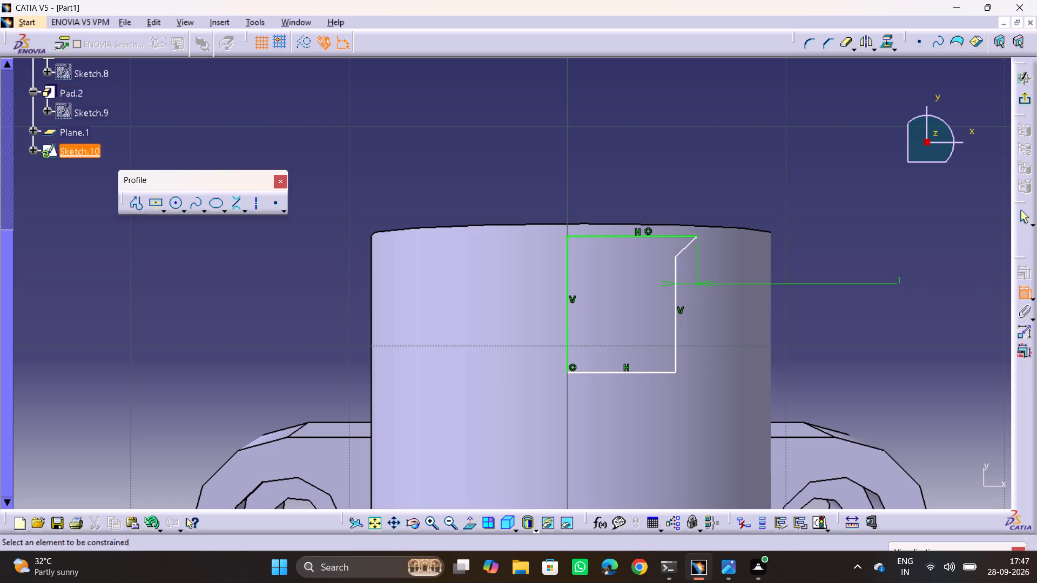
left_click(674, 321)
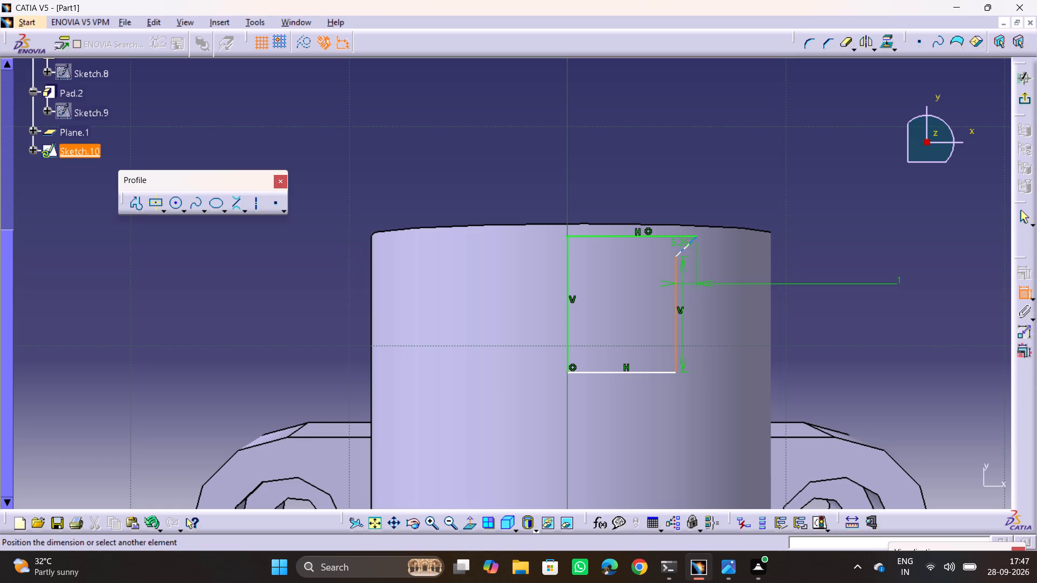
left_click(683, 247)
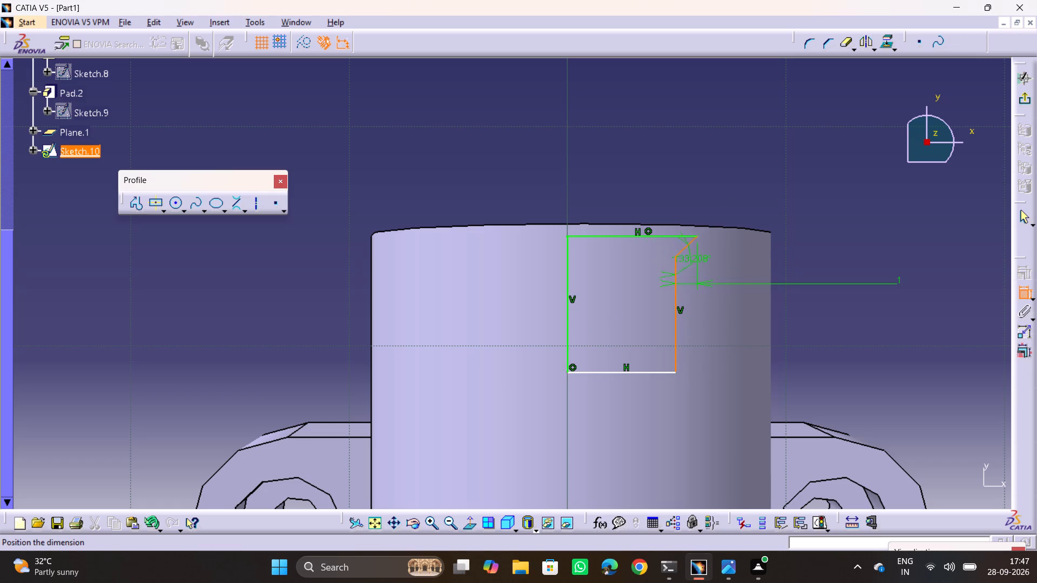
left_click(707, 275)
left_click(707, 274)
left_click(707, 274)
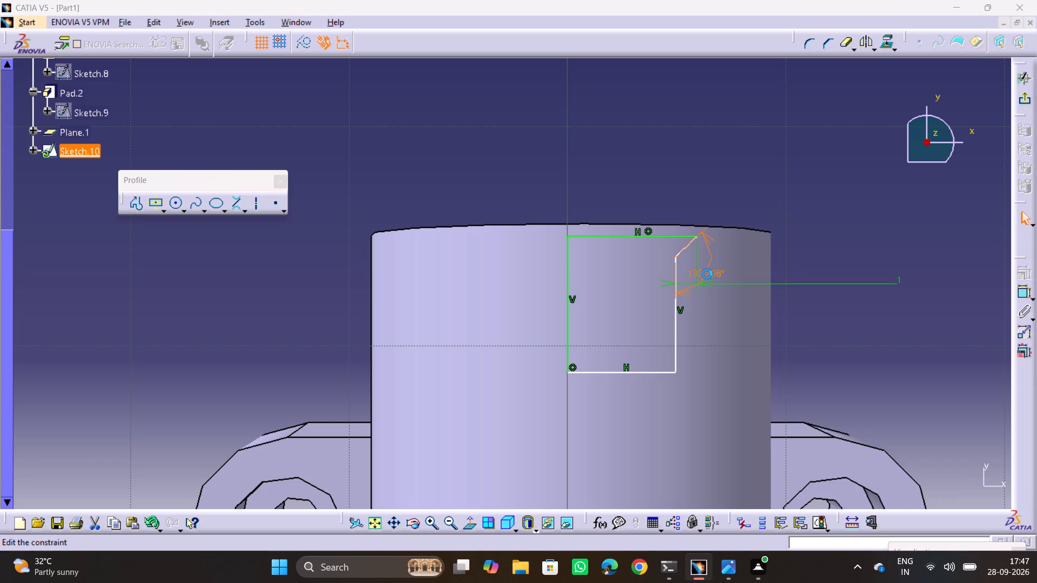
type("135")
key("Return")
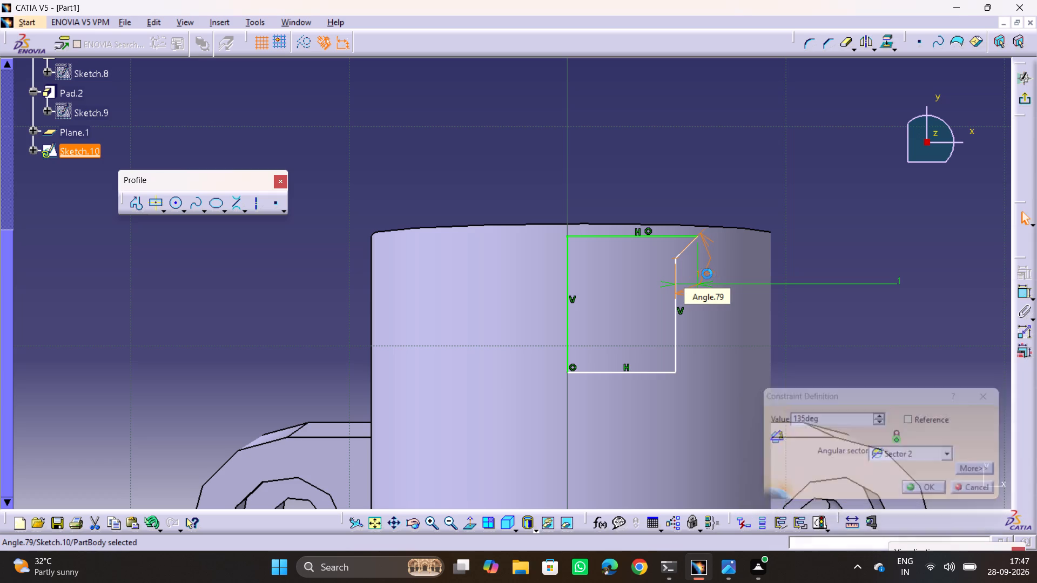
left_click(872, 233)
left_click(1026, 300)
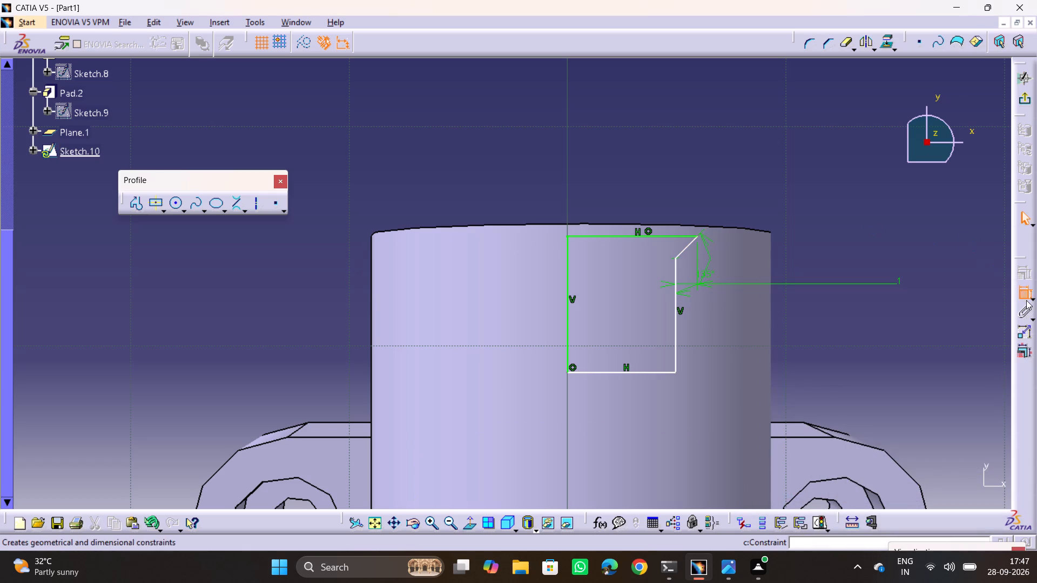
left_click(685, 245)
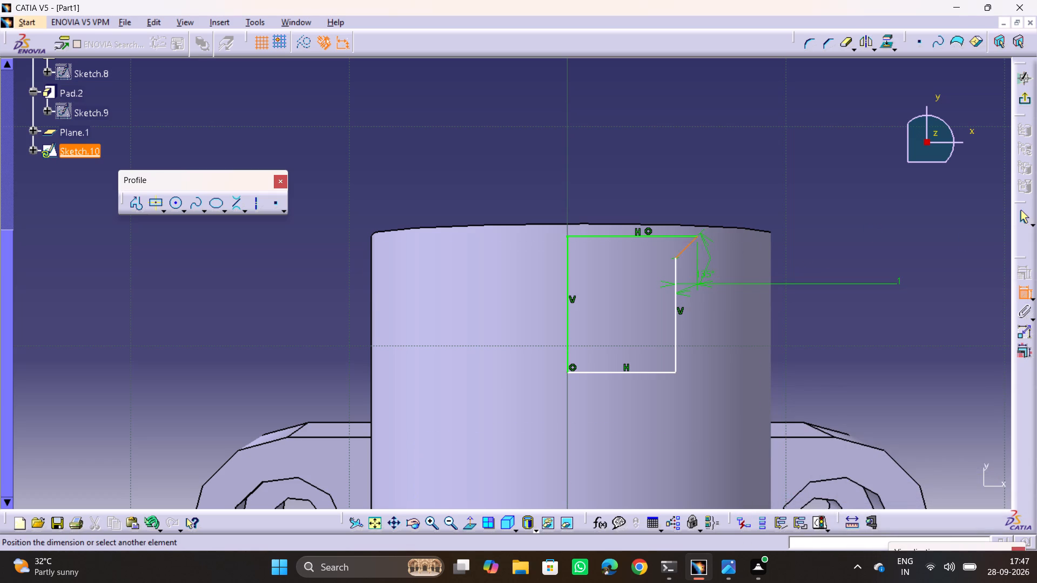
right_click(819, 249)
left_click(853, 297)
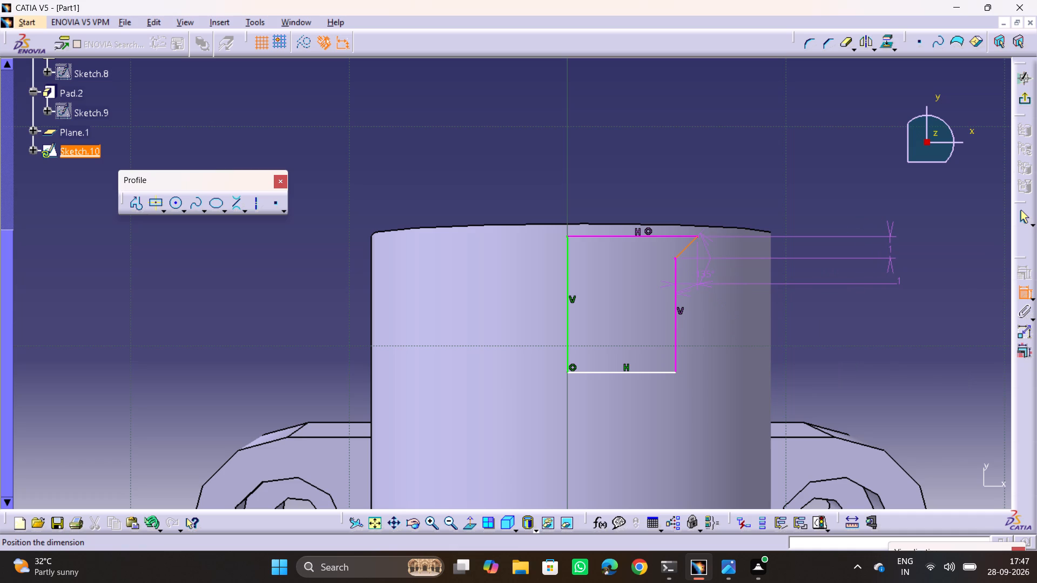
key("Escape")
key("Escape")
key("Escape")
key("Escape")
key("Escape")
Dimension the distance from the pipe axis to the profile's vertical wall line and set it to 7 mm, per the Ø14 bore in 6.jpg.
key("alt+Tab")
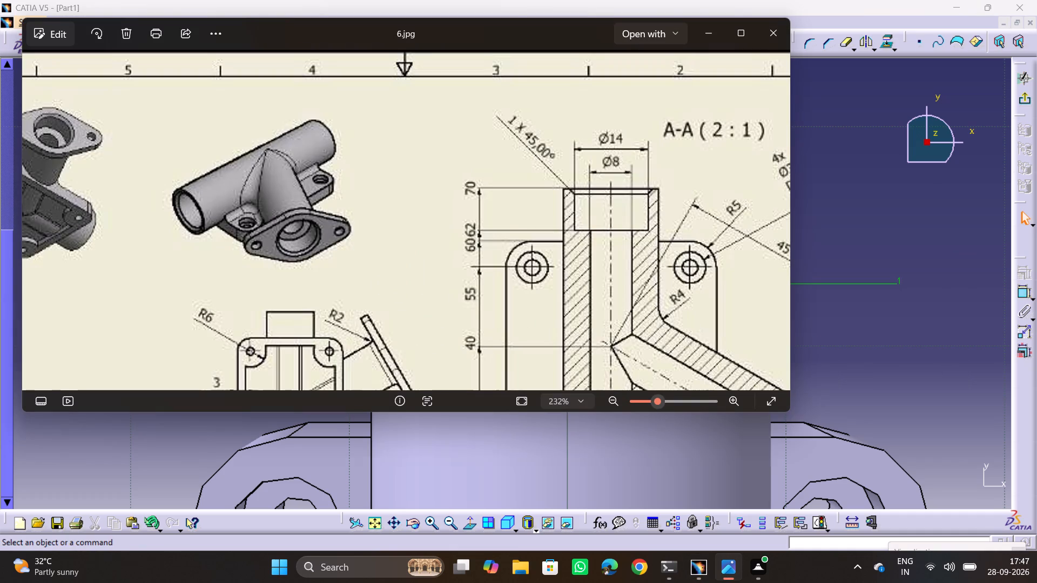
key("alt+Tab")
left_click(1025, 293)
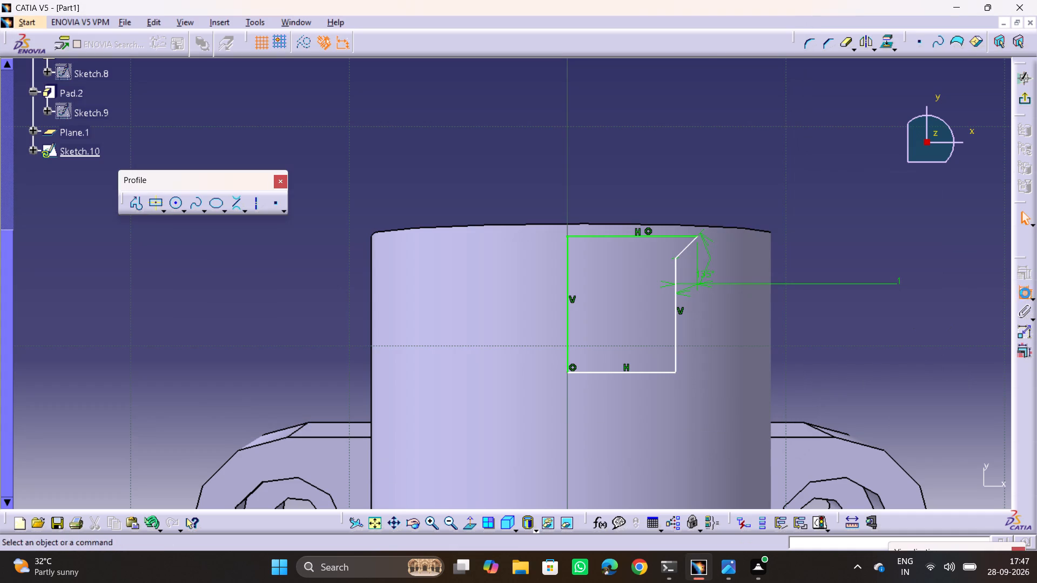
left_click(565, 277)
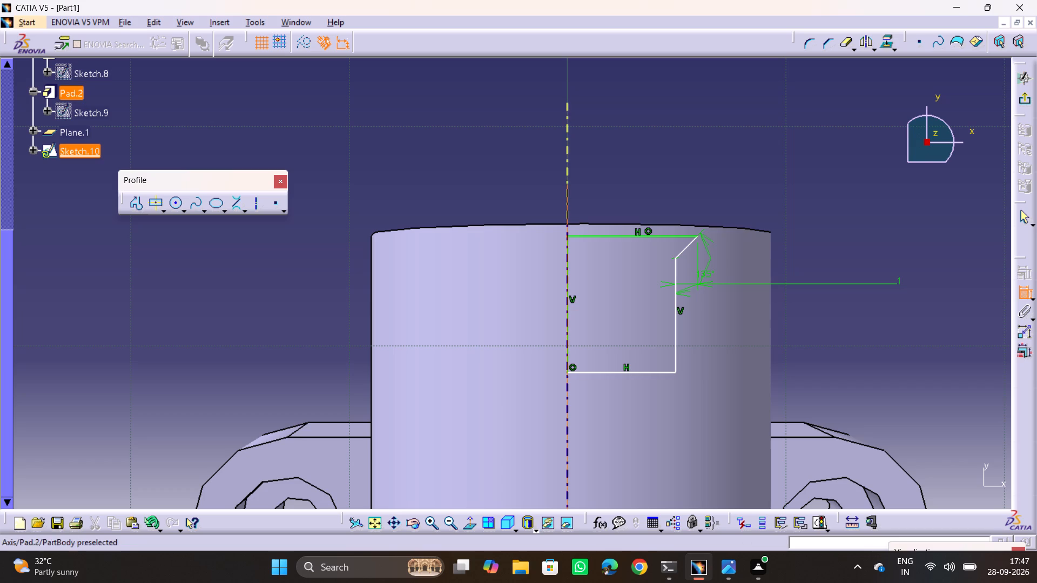
left_click(677, 306)
left_click(641, 143)
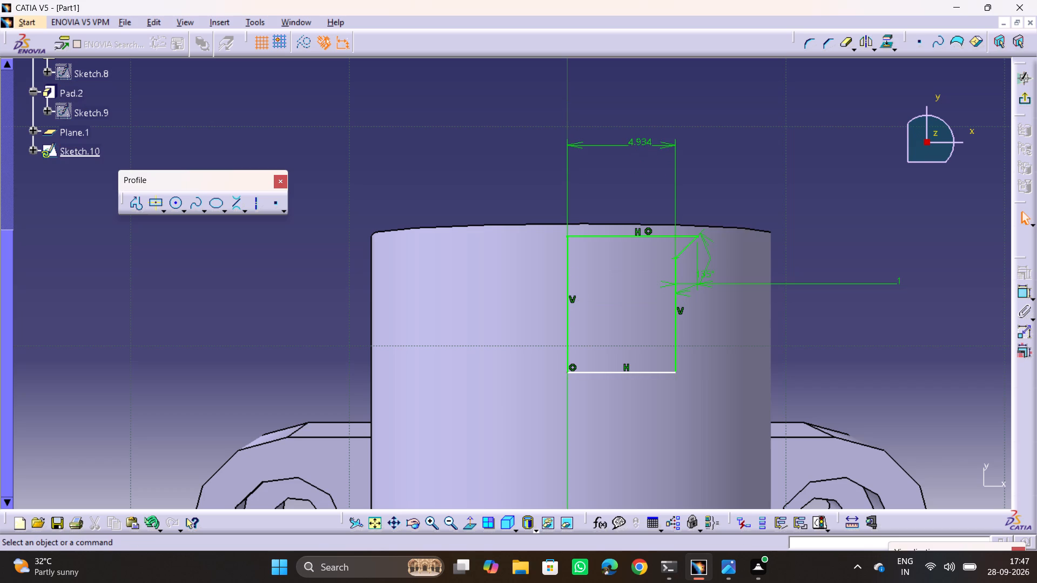
key("Escape")
key("alt+Tab")
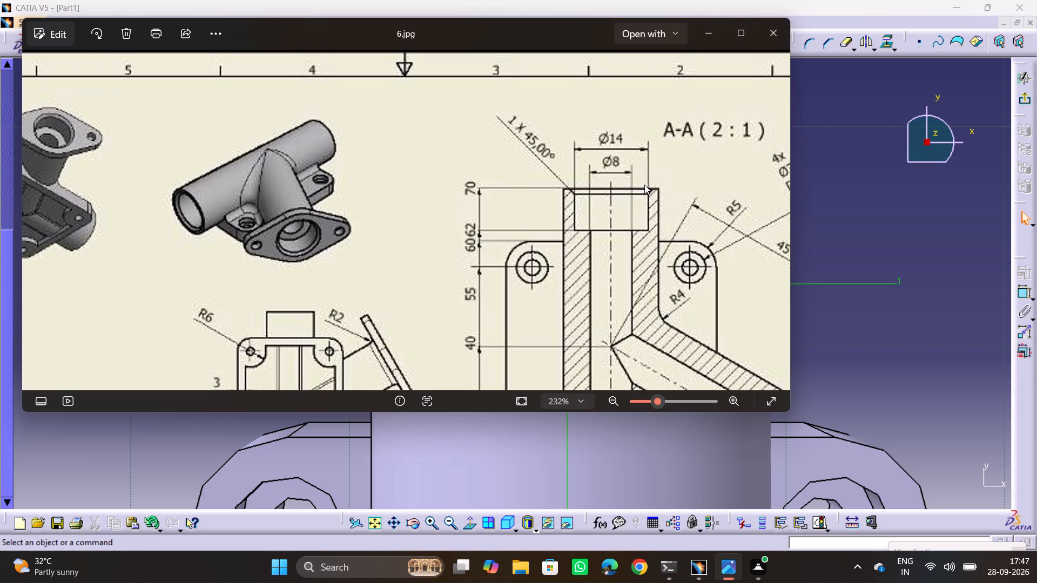
key("alt+Tab")
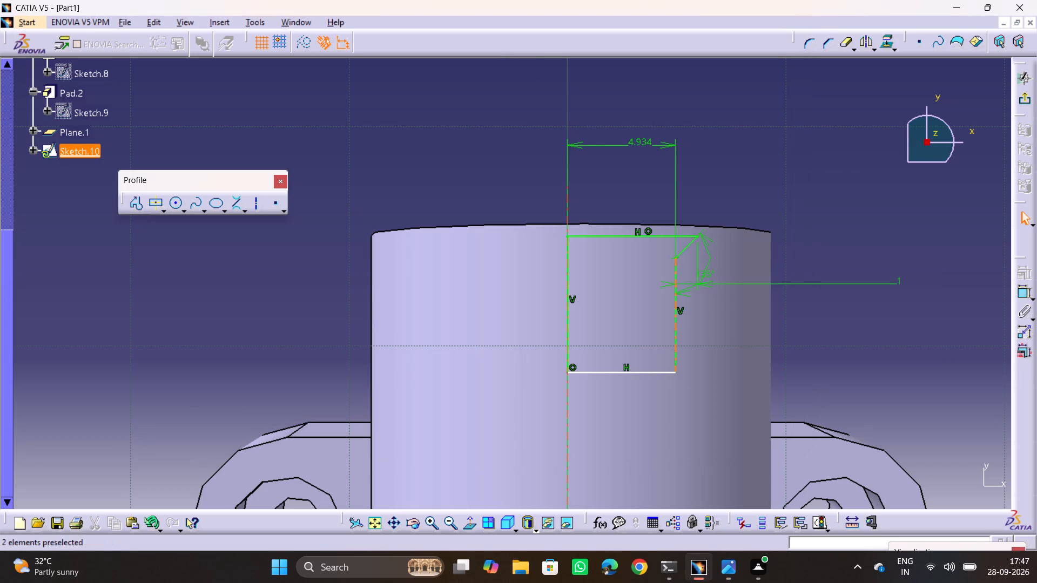
double_click(640, 141)
key("7")
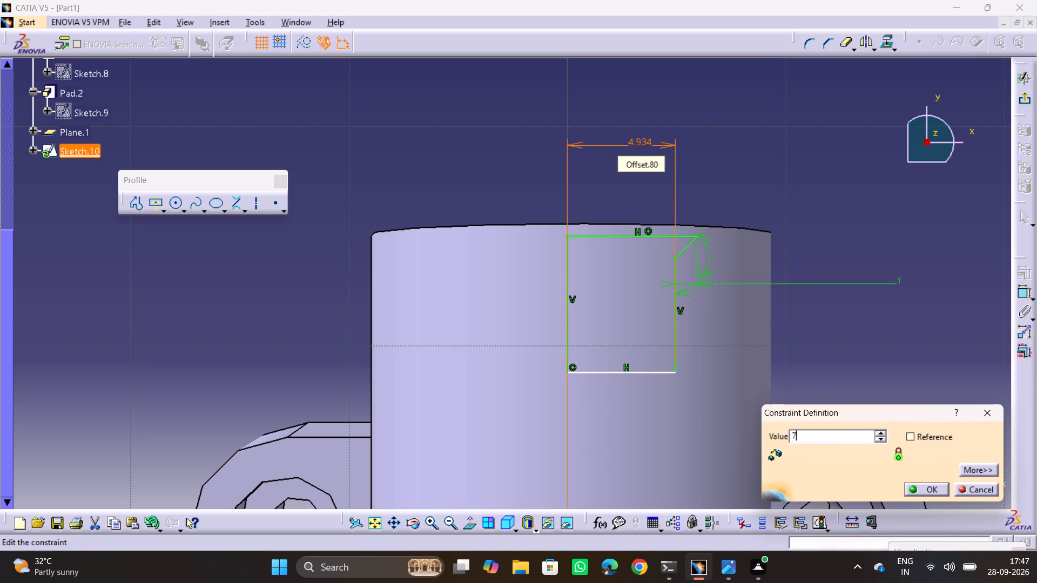
key("Return")
left_click(773, 165)
Recheck the counterbore in section A-A of drawing 6.jpg and exit the profile sketch.
key("alt+Tab")
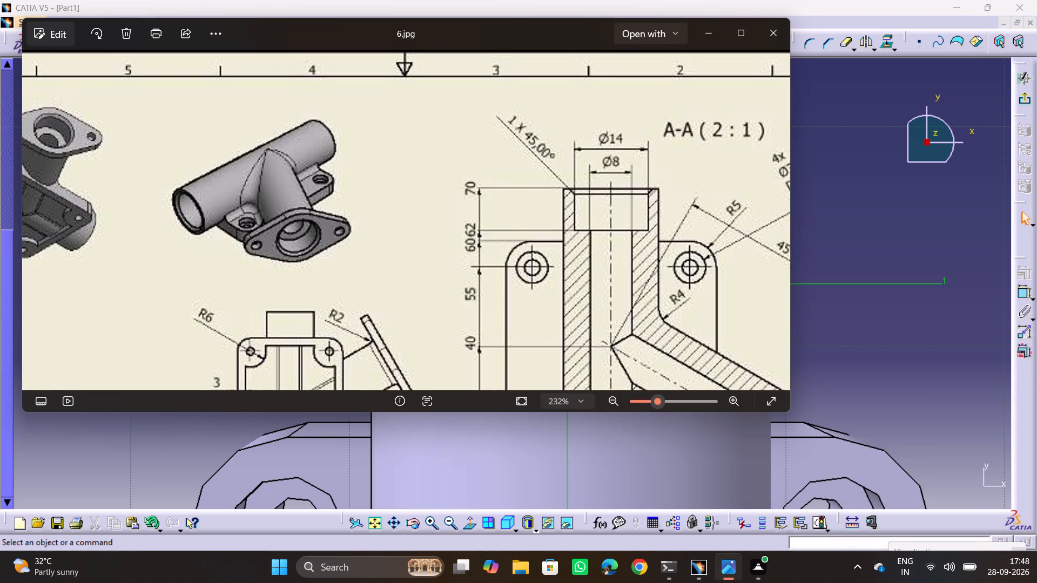
key("alt+Tab")
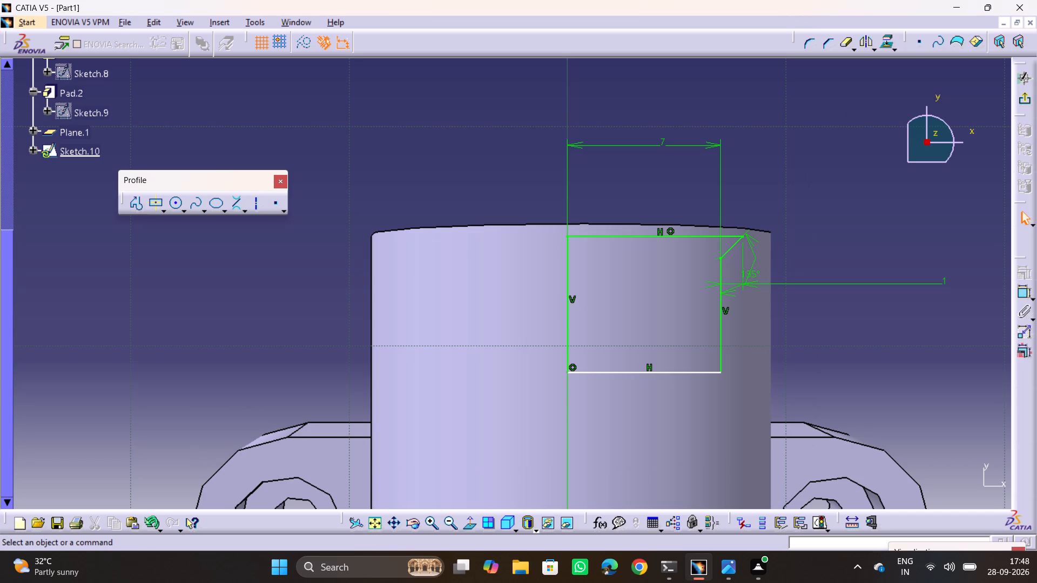
middle_click_drag(582, 189, 587, 261)
left_click_drag(580, 189, 587, 261)
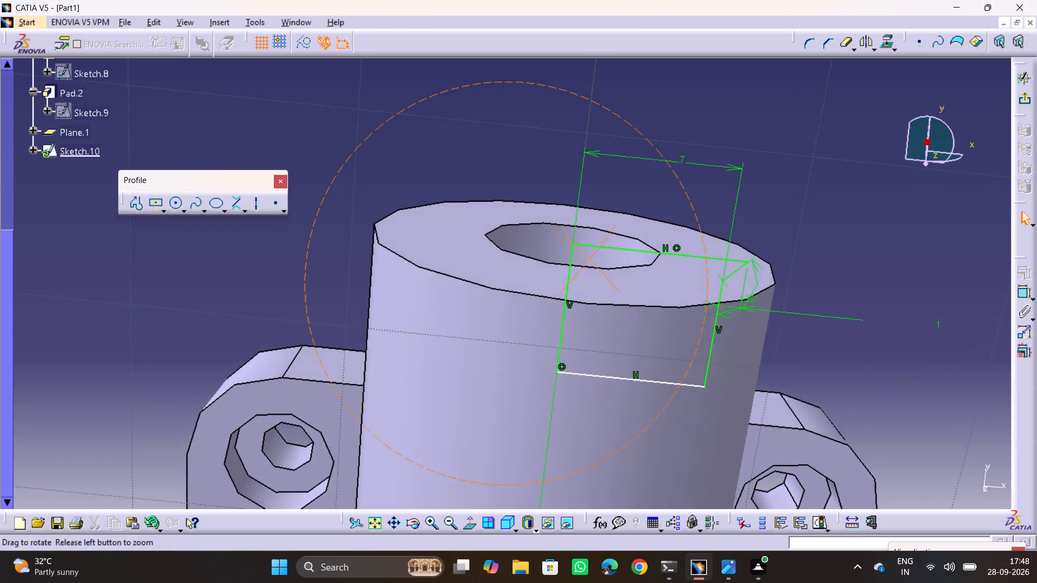
left_click_drag(587, 261, 588, 270)
middle_click_drag(587, 261, 620, 292)
middle_click_drag(773, 284, 775, 248)
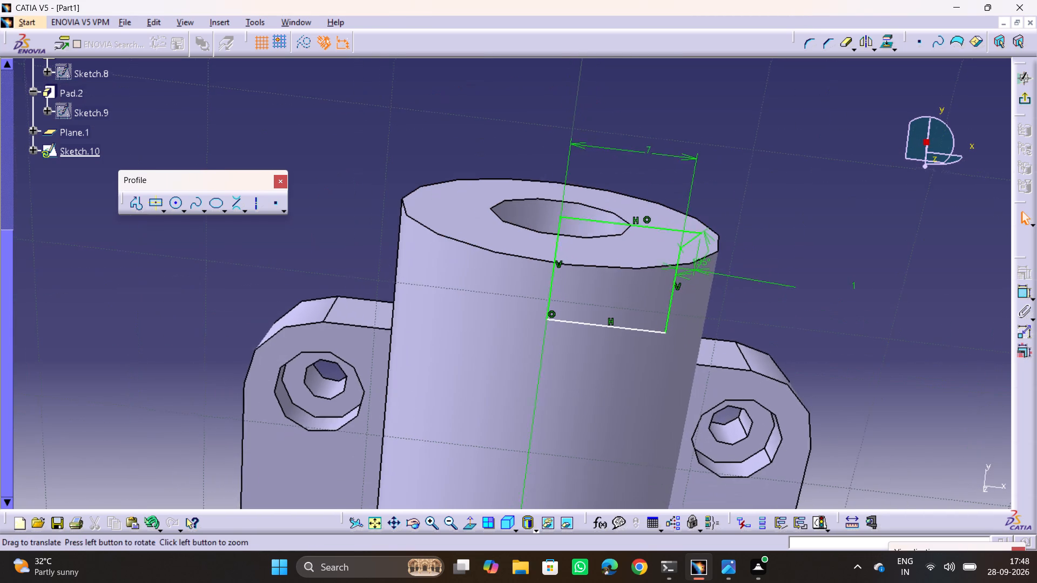
middle_click_drag(775, 248, 775, 246)
left_click(1023, 100)
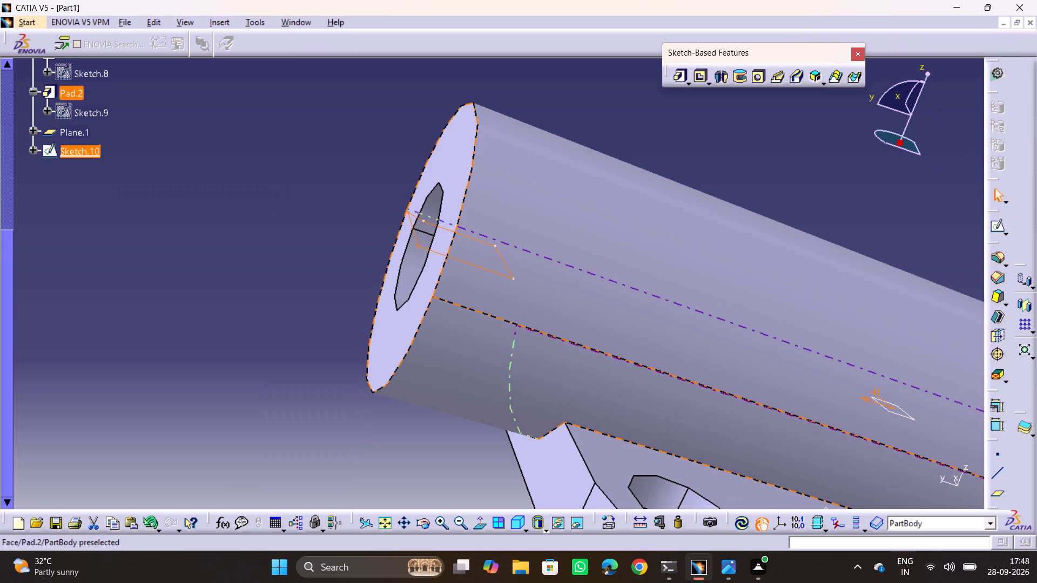
left_click(341, 153)
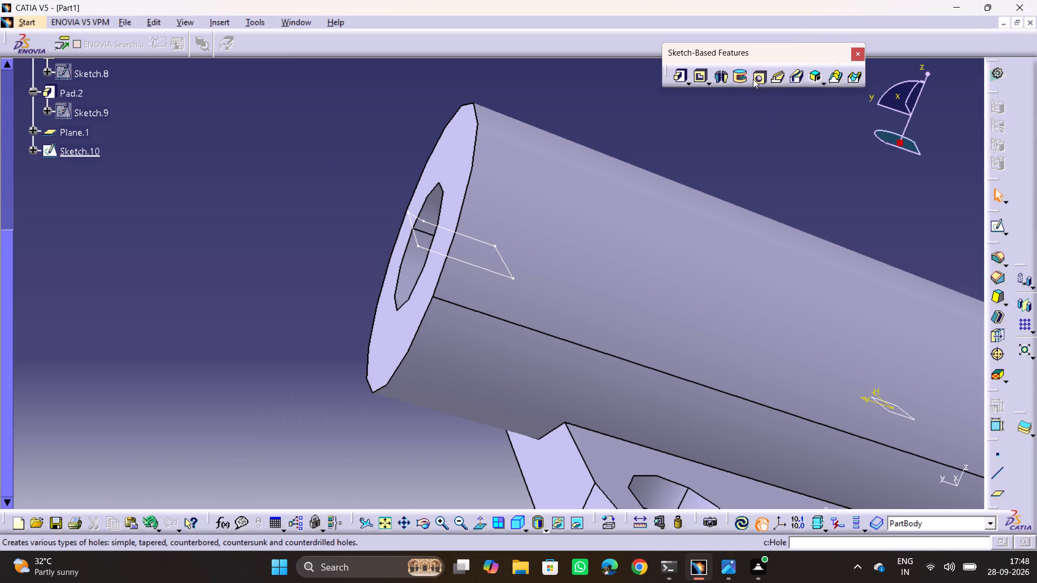
Cut a 360-degree Groove into the pipe end from the counterbore sketch, using the profile's edge on the pipe axis as the axis.
left_click(741, 79)
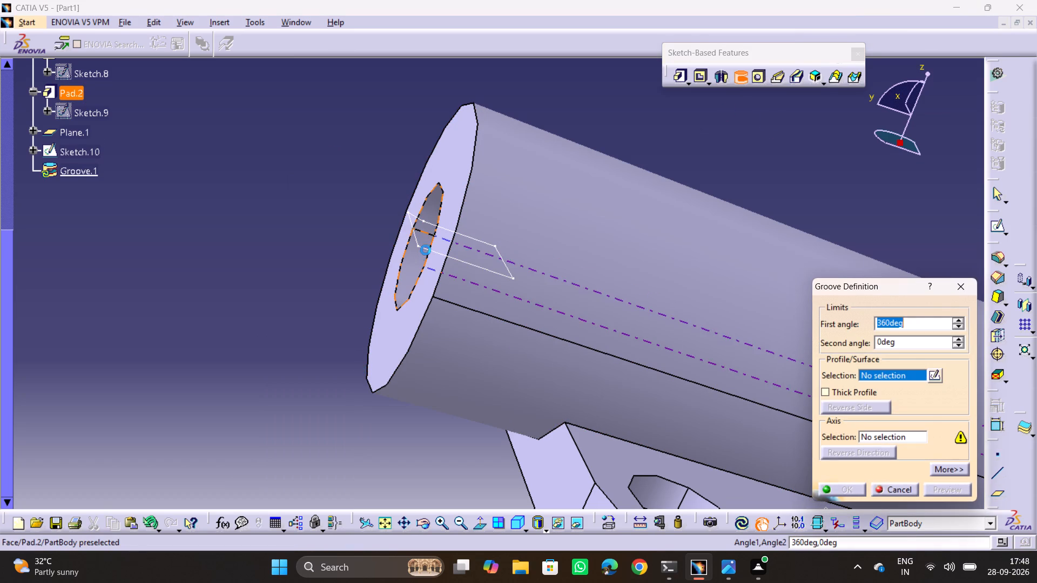
left_click(428, 248)
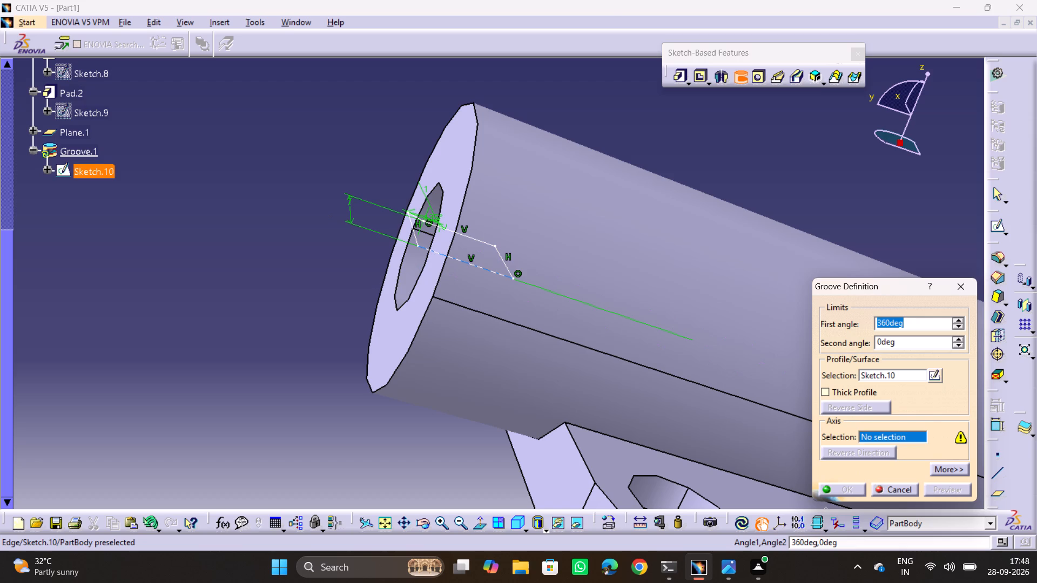
left_click(423, 246)
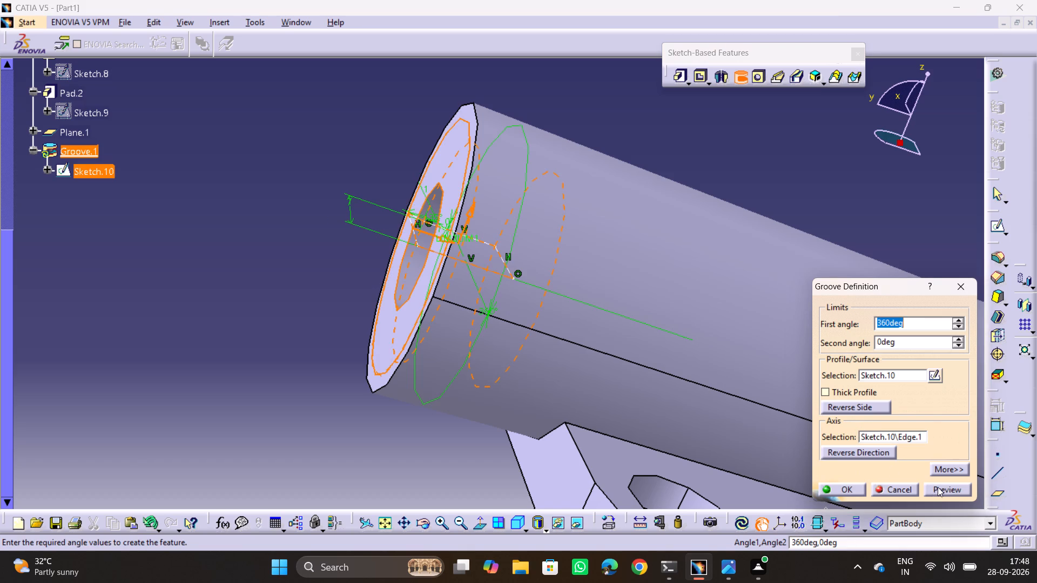
left_click(938, 487)
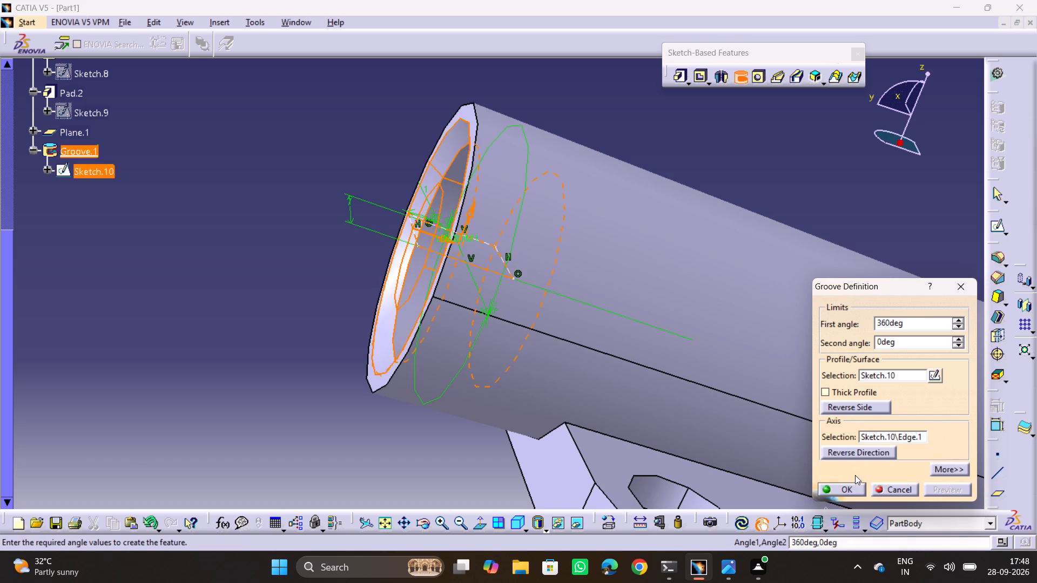
left_click(853, 484)
left_click(191, 282)
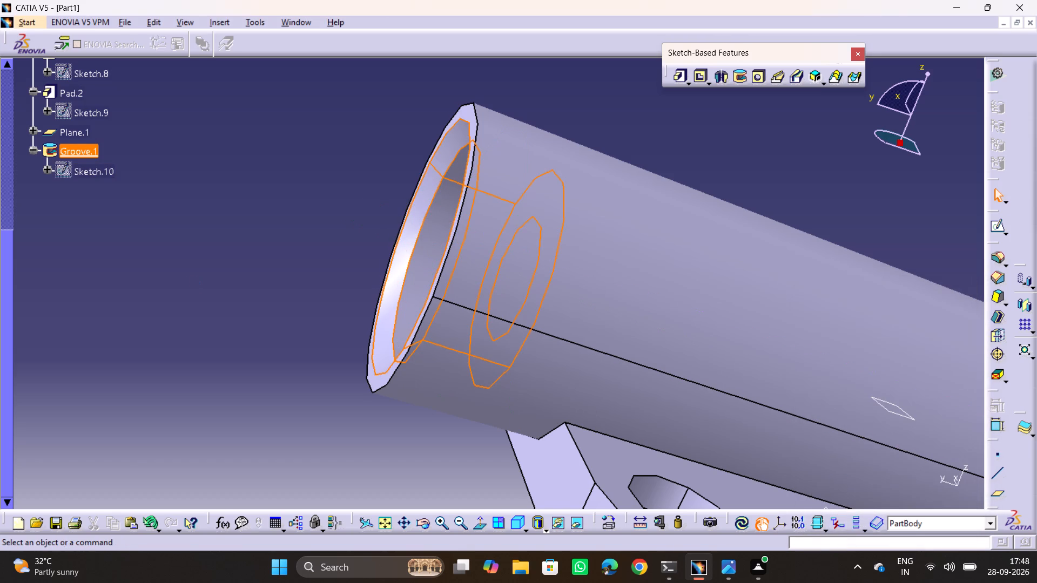
Mirror the counterbore groove about the zx plane to the opposite end of the pipe.
middle_click_drag(291, 275, 310, 349, "ctrl")
scroll(460, 358, "down", 1)
middle_click_drag(454, 361, 596, 471)
left_click_drag(457, 383, 596, 471)
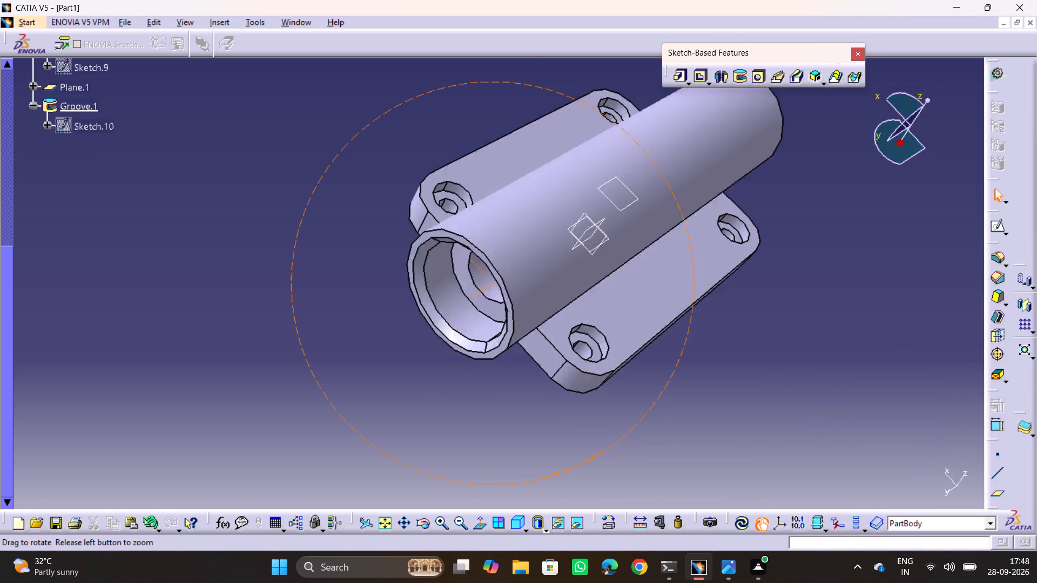
left_click_drag(596, 471, 632, 394)
middle_click_drag(596, 471, 631, 394)
left_click(75, 111)
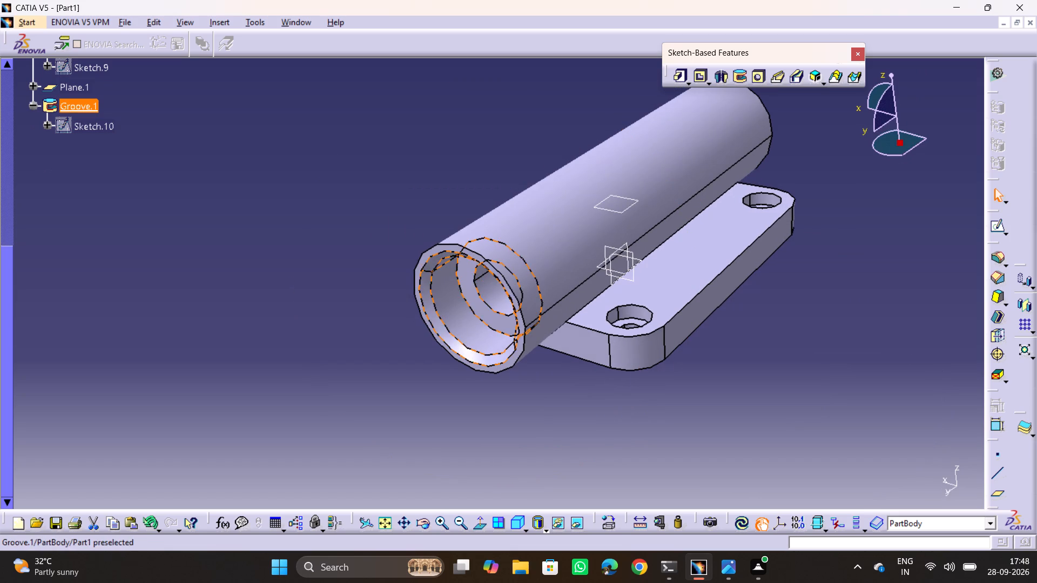
left_click(1026, 304)
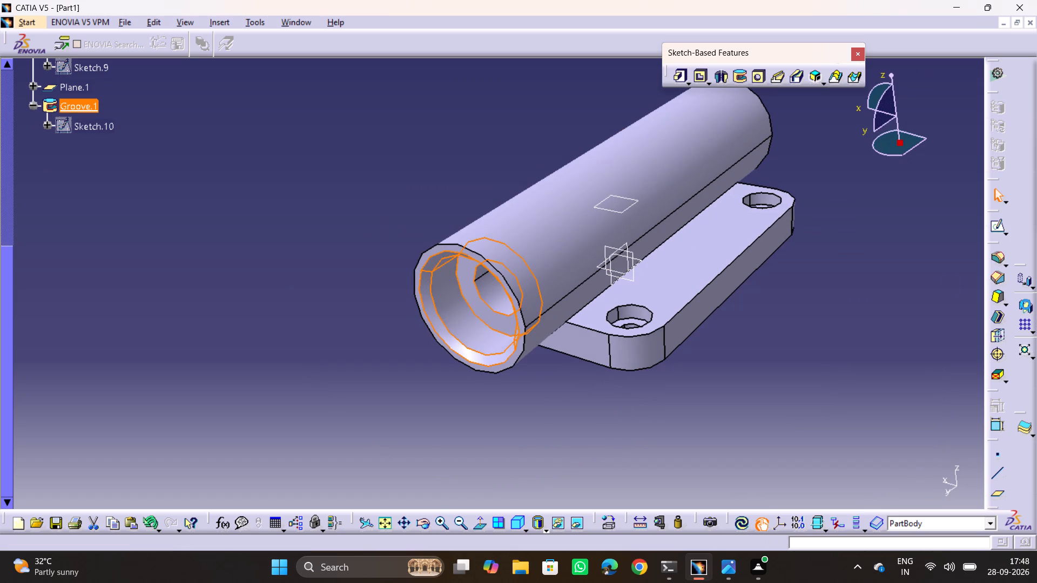
left_click(574, 322)
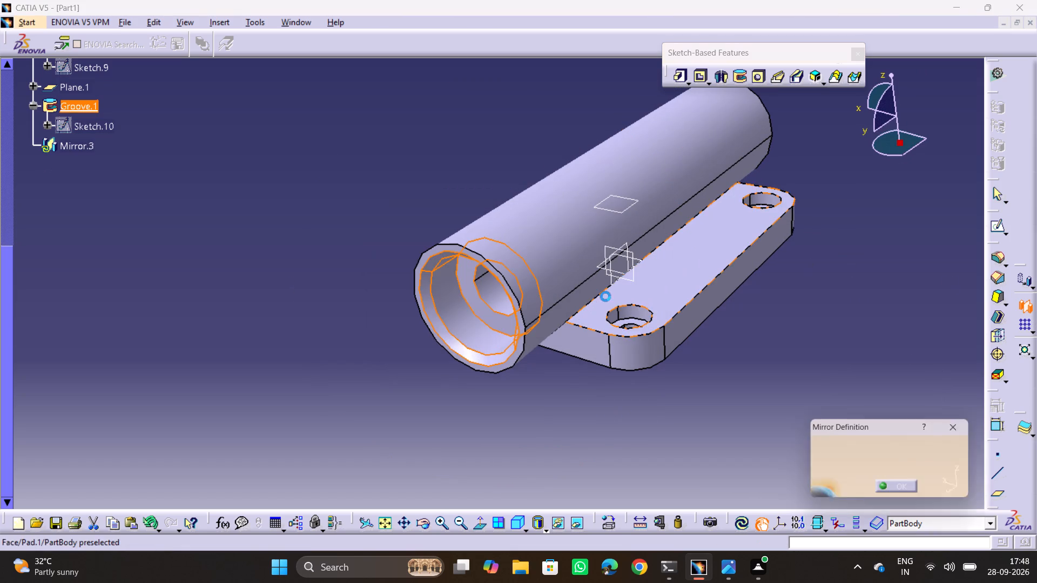
left_click(631, 281)
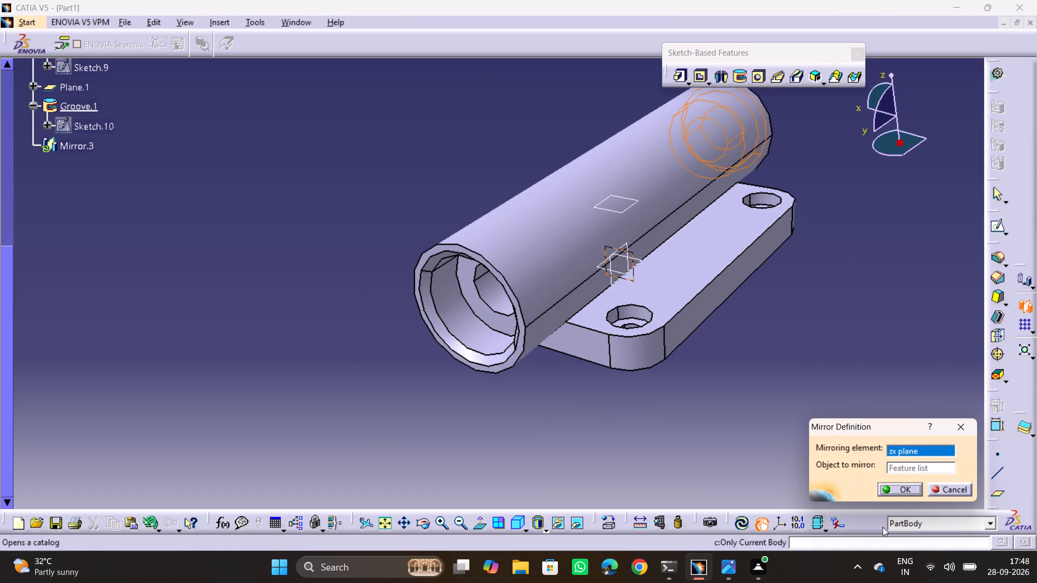
left_click(912, 493)
left_click(817, 330)
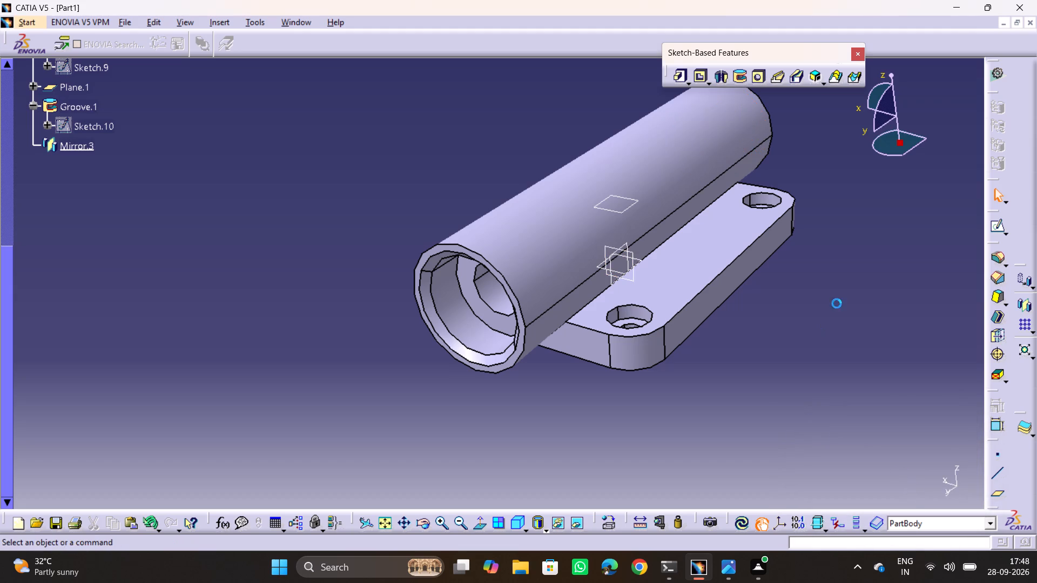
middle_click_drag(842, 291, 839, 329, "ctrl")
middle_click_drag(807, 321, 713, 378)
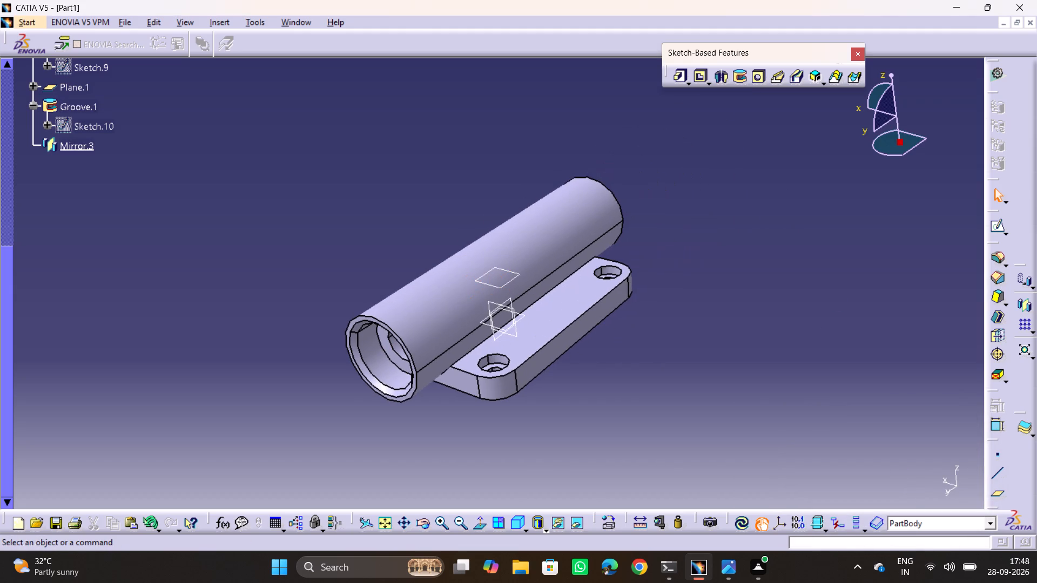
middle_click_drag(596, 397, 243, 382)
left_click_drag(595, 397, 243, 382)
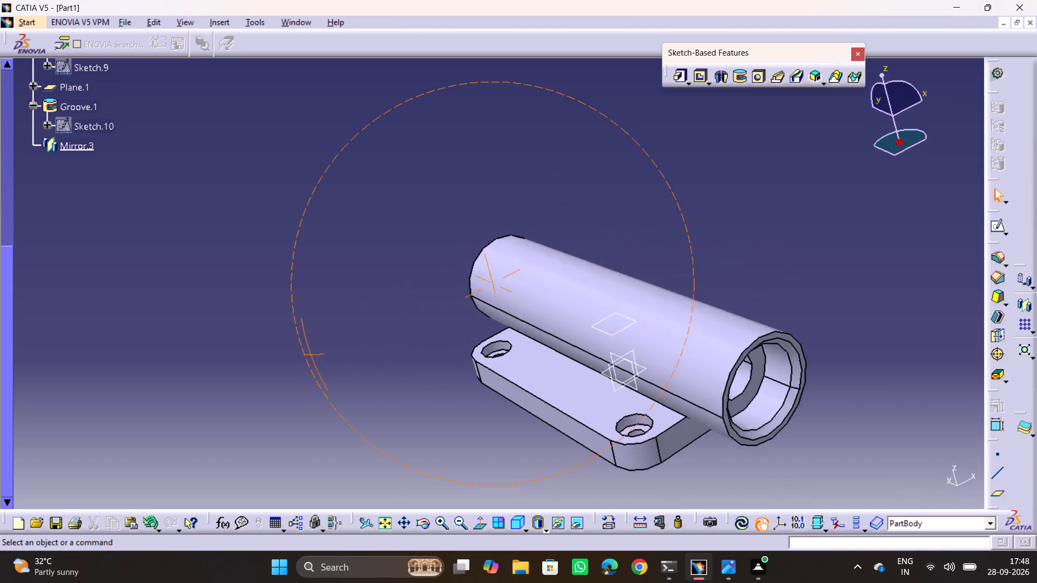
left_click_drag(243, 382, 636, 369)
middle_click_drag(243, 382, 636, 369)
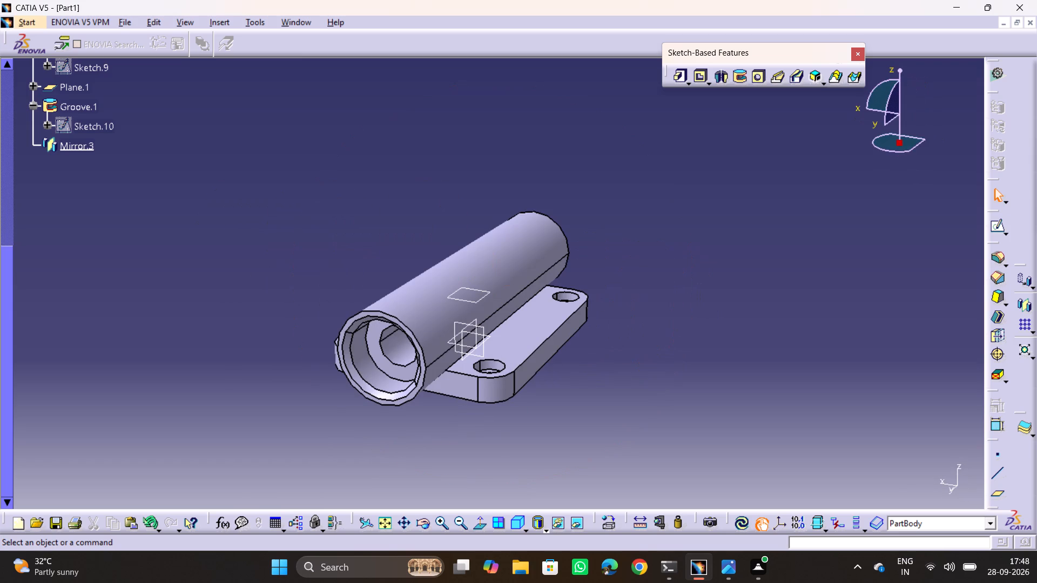
Examine the angled branch in section A-A and the shaded views of drawing 6.jpg, comparing them with the pipe model.
left_click(521, 531)
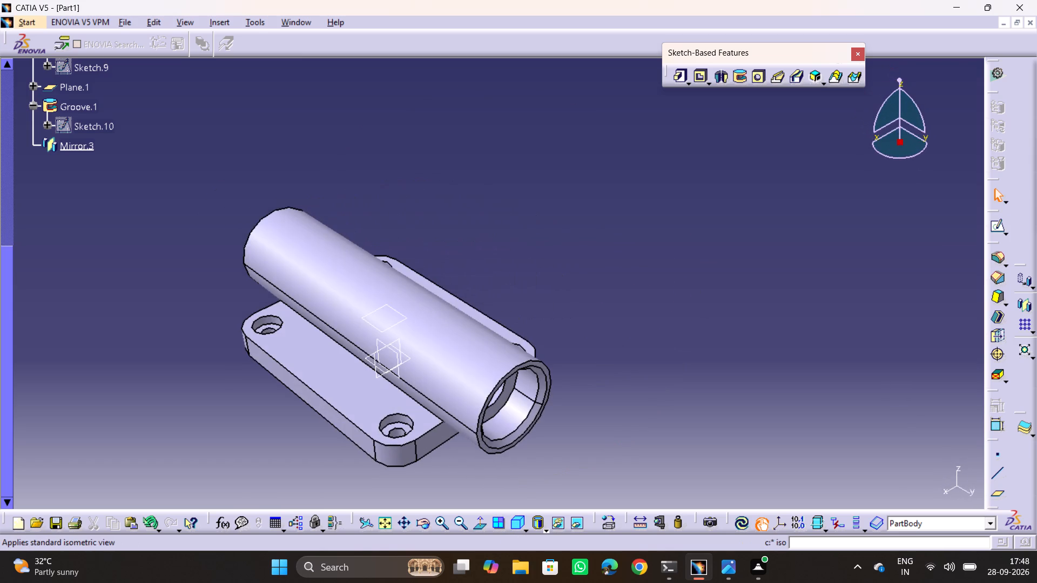
middle_click_drag(607, 338, 676, 281)
key("alt+Tab")
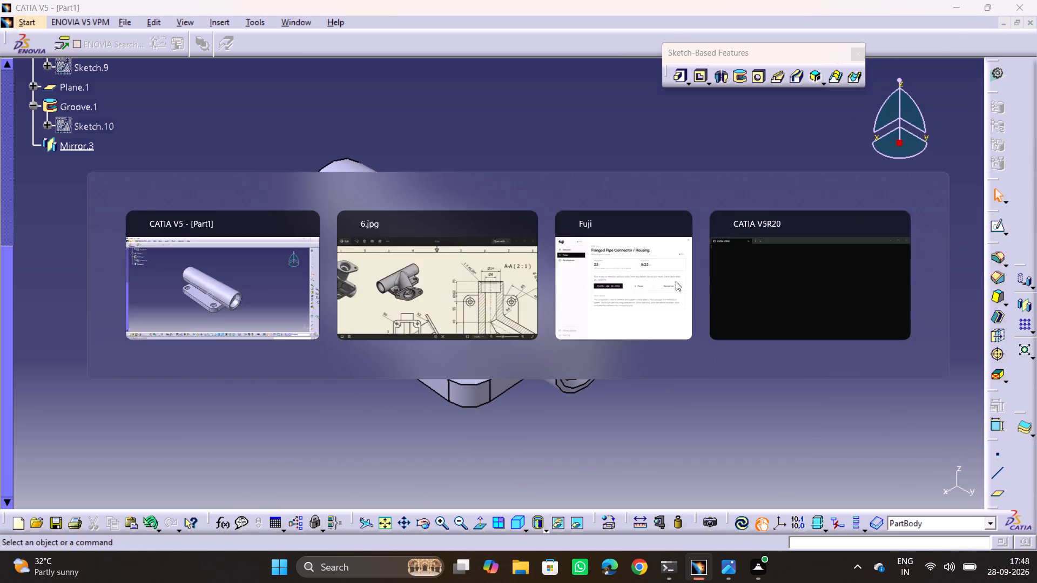
key("alt+Tab")
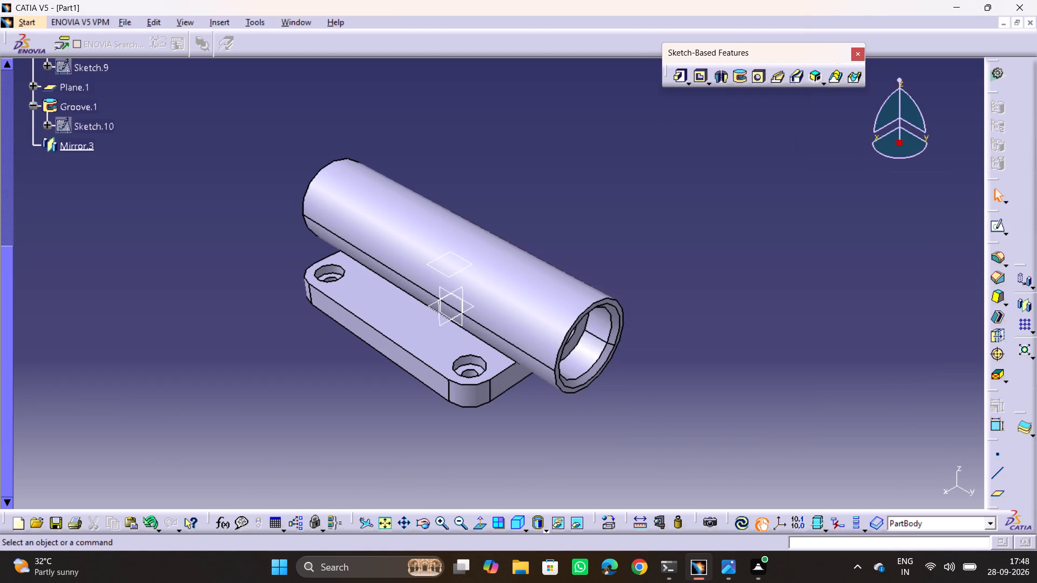
key("alt+Tab")
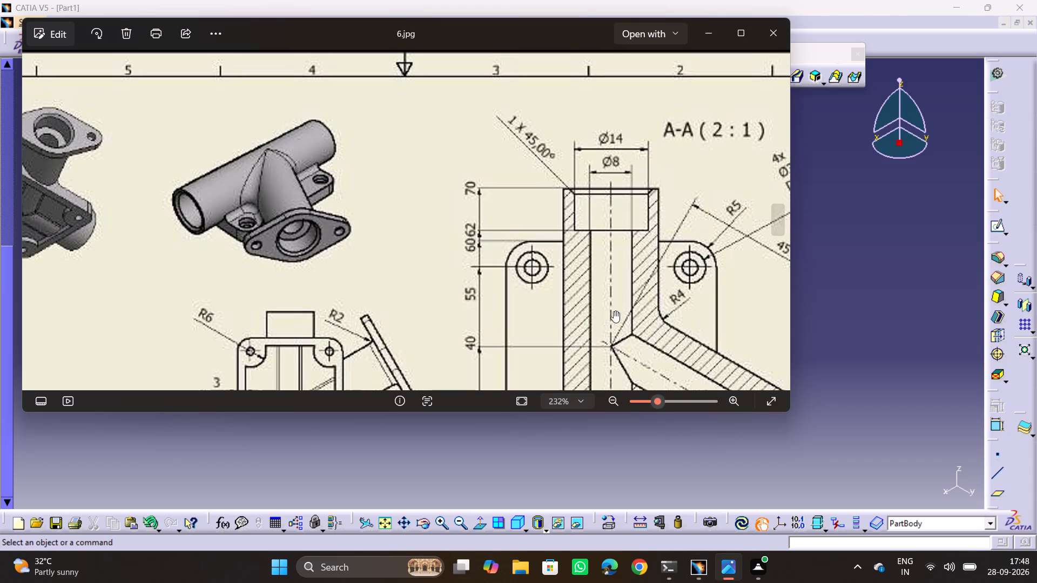
middle_click_drag(612, 311, 619, 125)
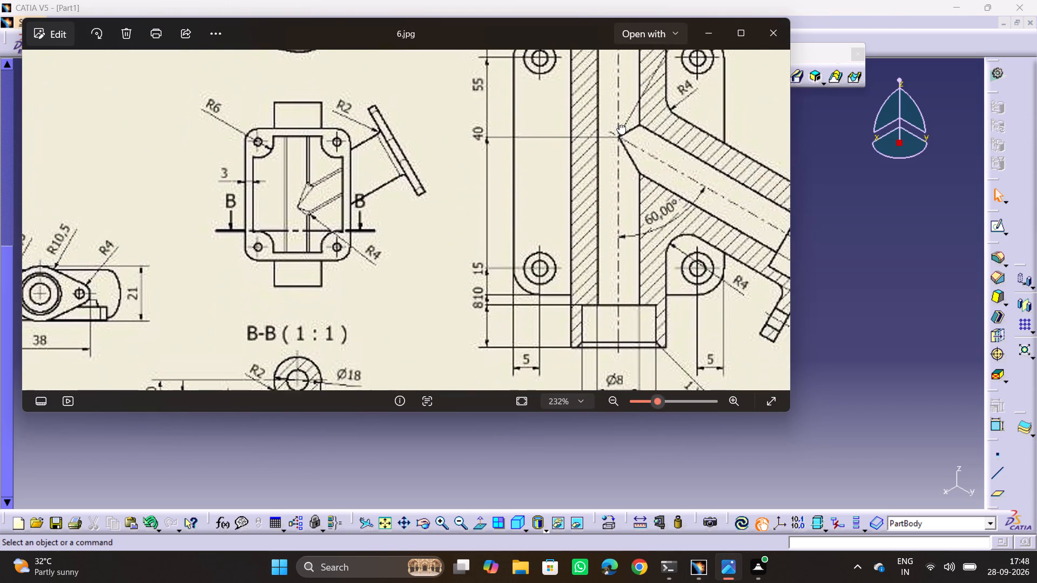
middle_click_drag(619, 125, 597, 231)
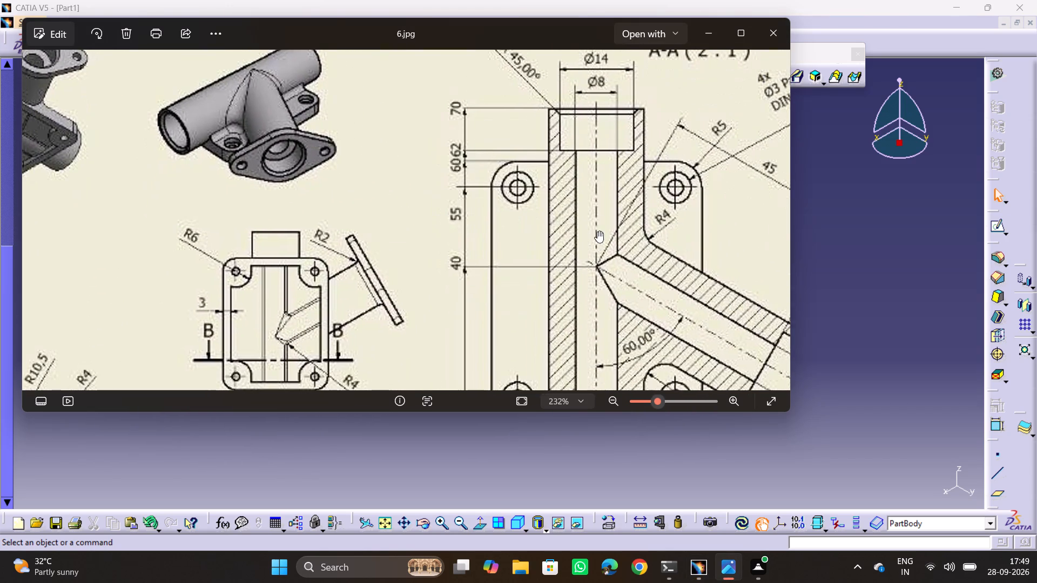
key("alt+Tab")
middle_click_drag(581, 320, 571, 268)
middle_click_drag(649, 254, 648, 254, "ctrl")
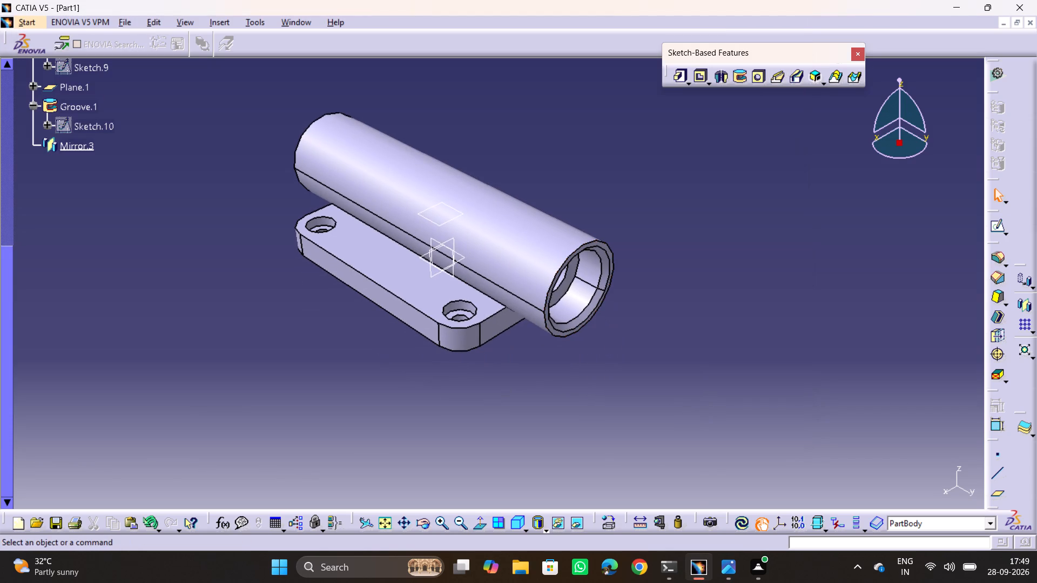
middle_click_drag(648, 254, 636, 235, "ctrl")
key("alt+Tab")
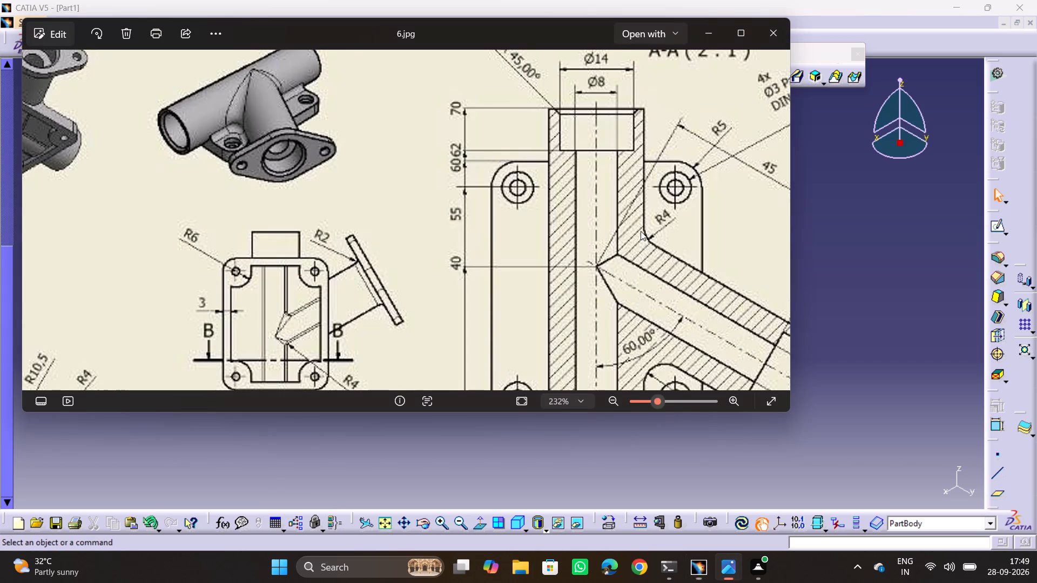
key("alt+Tab")
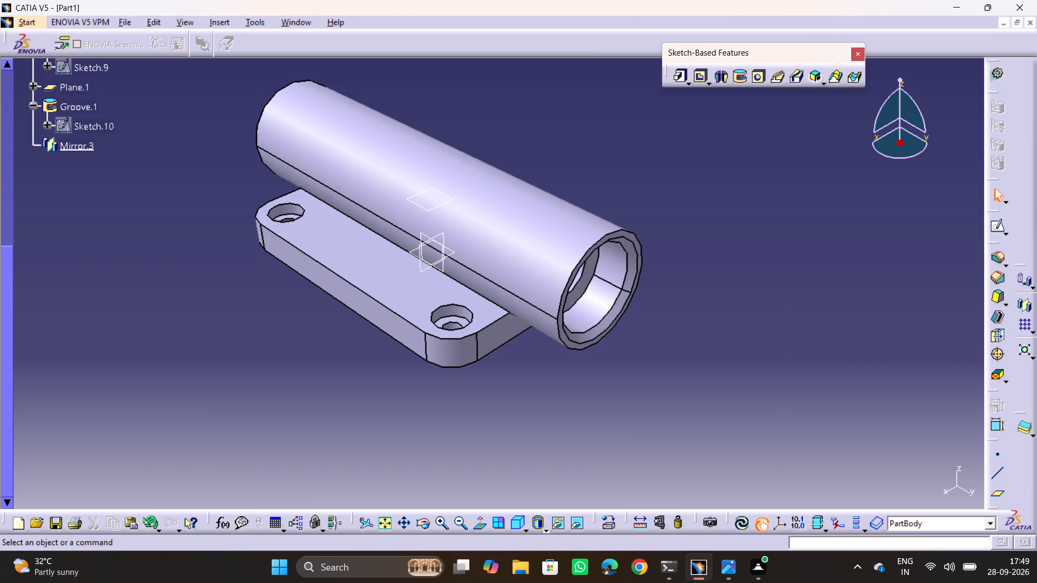
middle_click_drag(699, 280, 446, 267)
left_click_drag(691, 280, 446, 267)
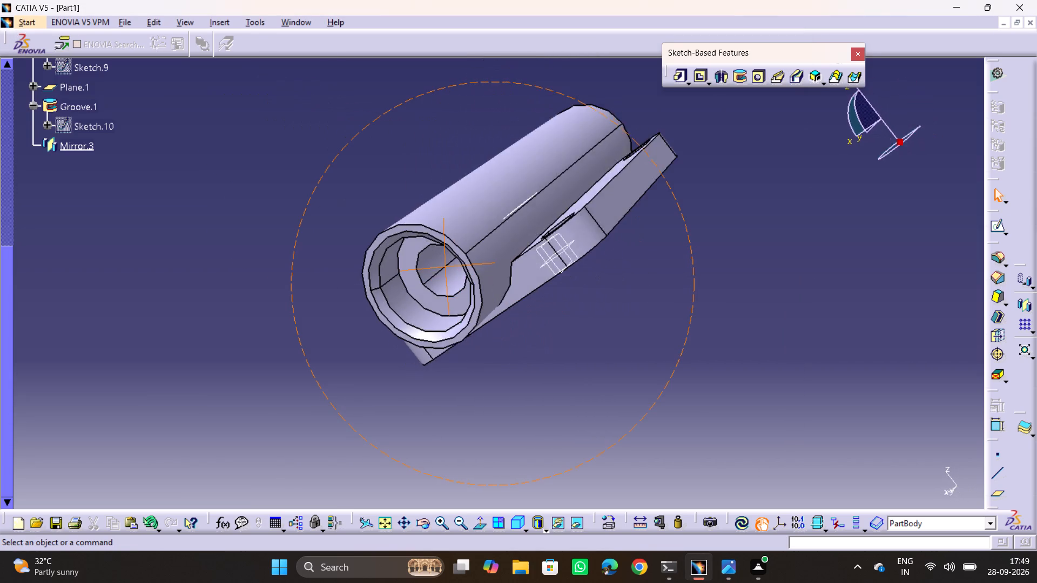
left_click_drag(446, 267, 437, 257)
middle_click_drag(446, 267, 759, 324)
left_click_drag(447, 264, 753, 334)
key("alt+Tab")
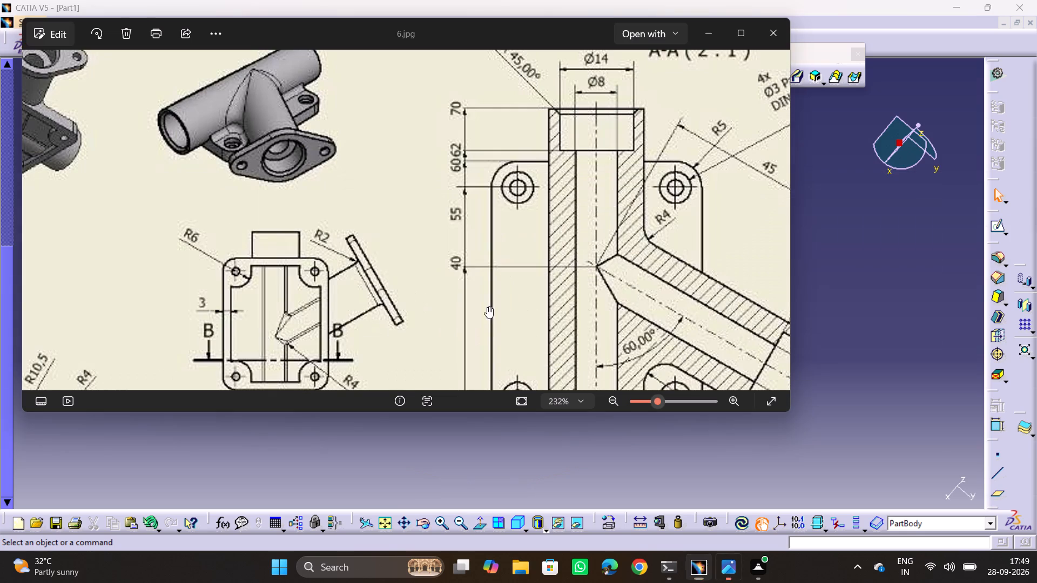
scroll(454, 288, "down", 7)
middle_click_drag(451, 288, 415, 154)
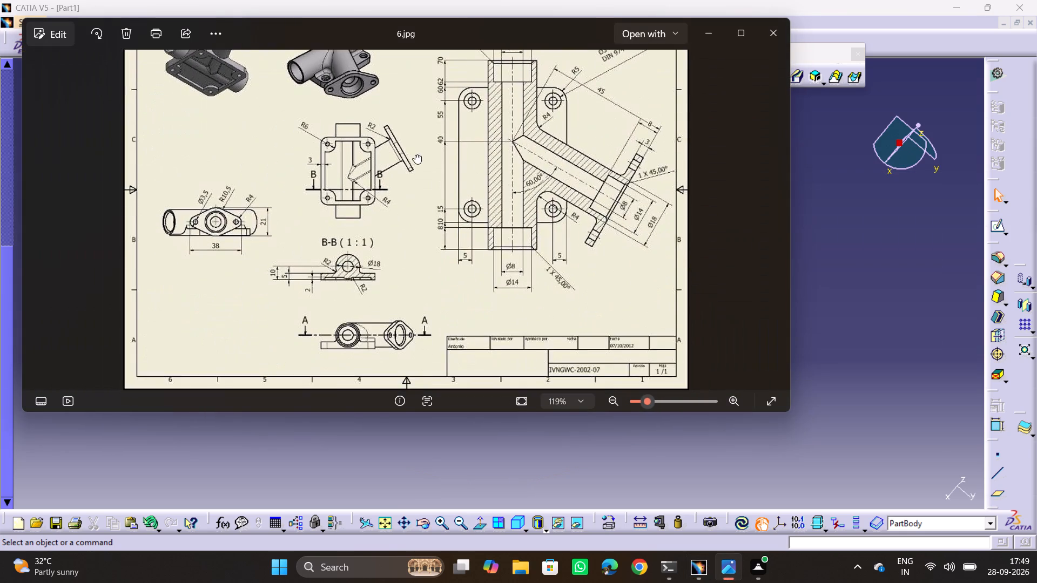
middle_click_drag(415, 154, 447, 382)
key("alt+Tab")
key("alt+Tab")
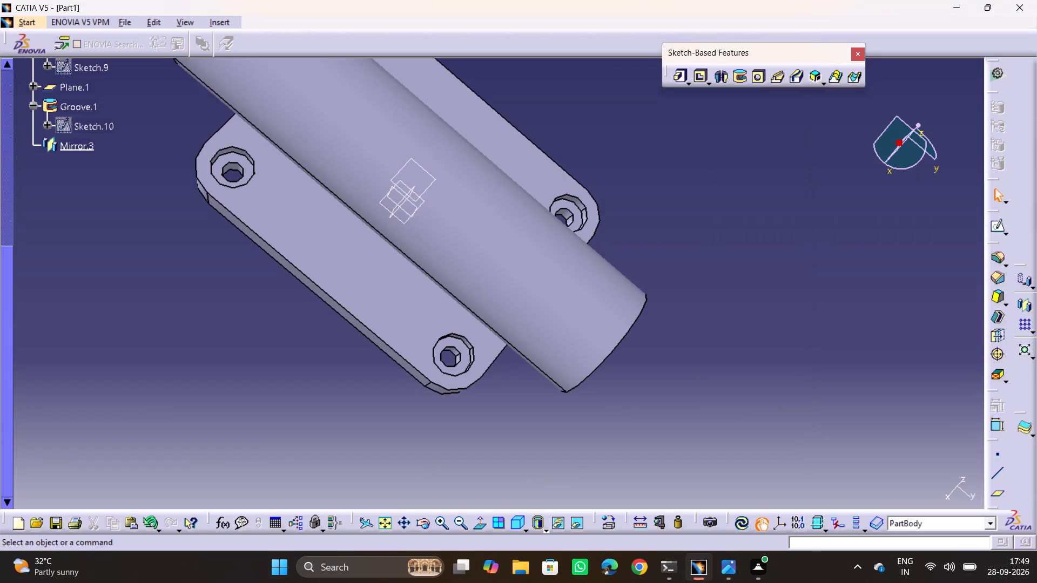
middle_click_drag(602, 296, 603, 288)
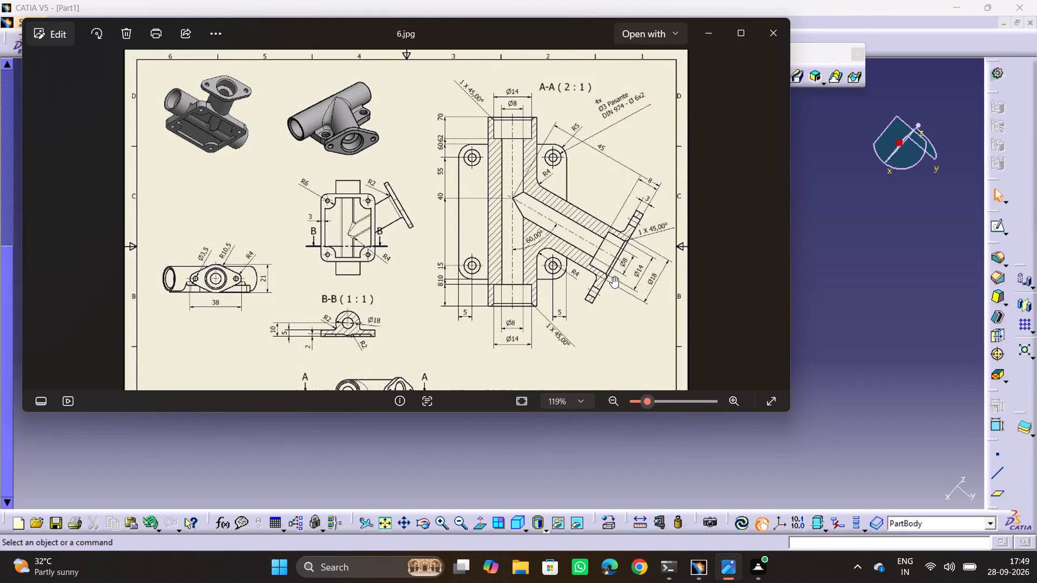
key("alt+Tab")
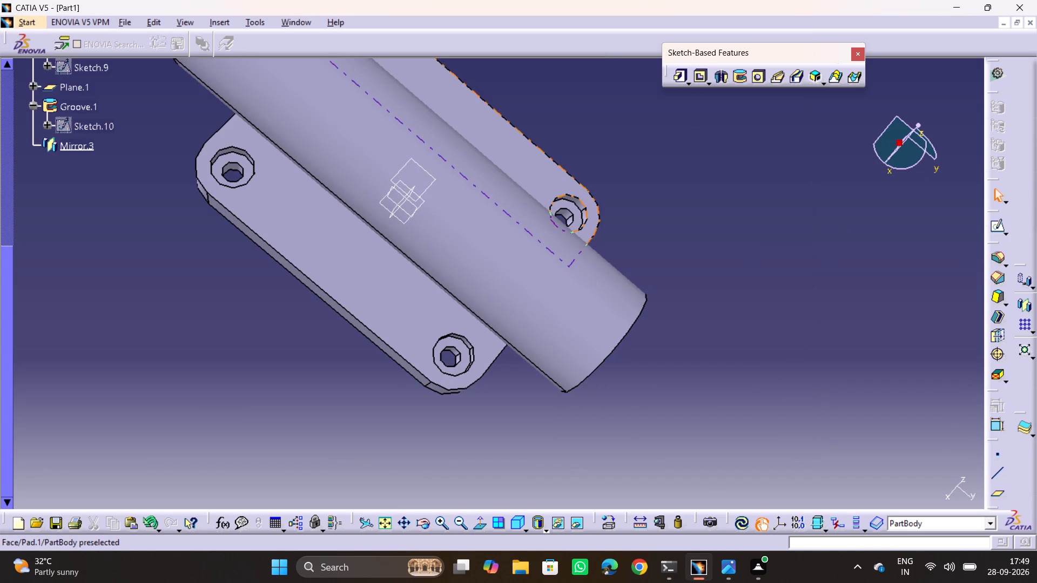
On the offset plane Plane.1, sketch a line about 85 mm long from the vertical axis, sloping down and away from the pipe.
left_click(433, 183)
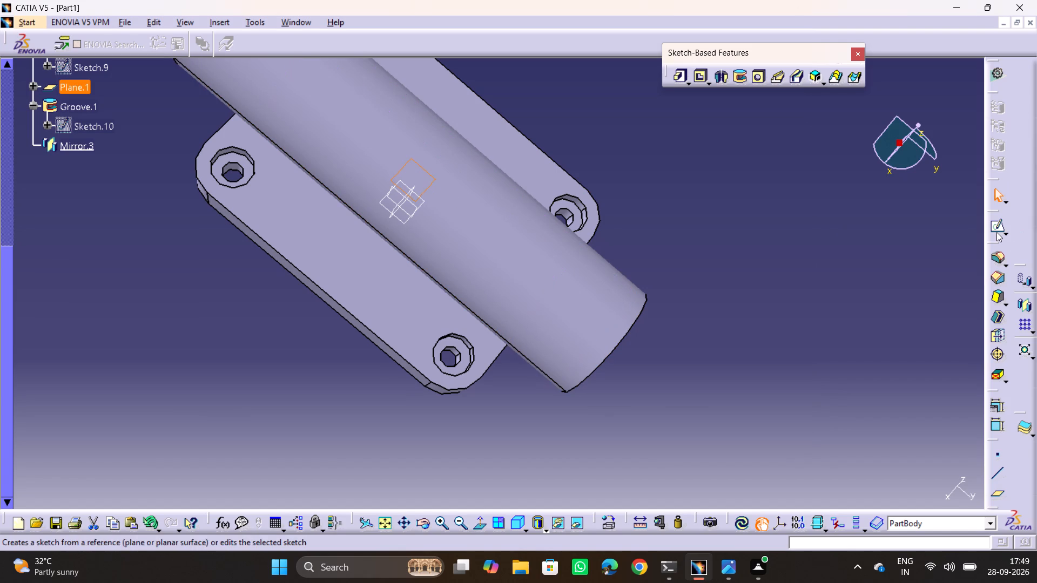
left_click(995, 232)
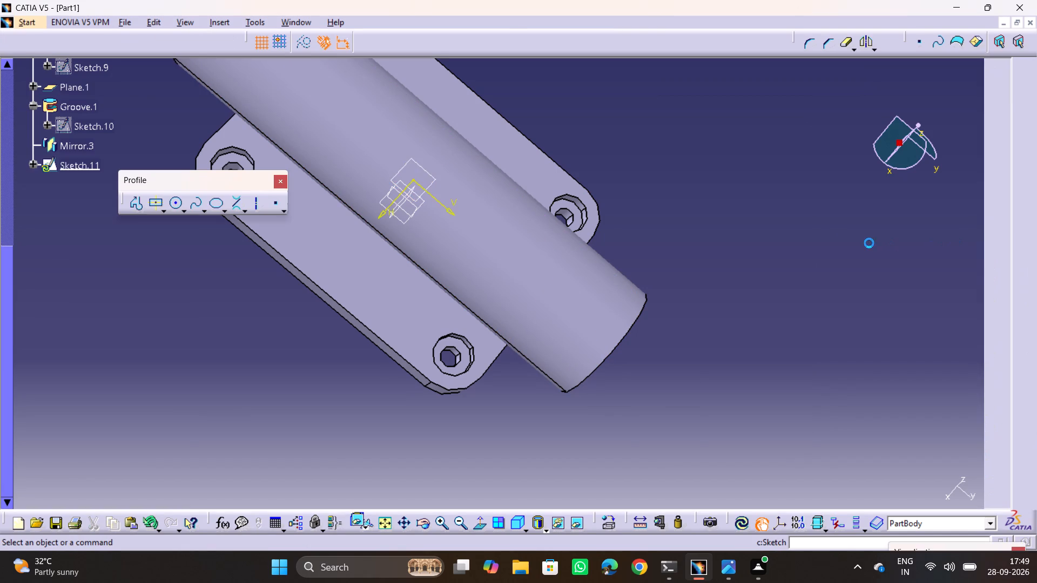
middle_click_drag(726, 284, 756, 124)
middle_click_drag(685, 182, 688, 206, "ctrl")
middle_click_drag(689, 214, 672, 197)
left_click(135, 205)
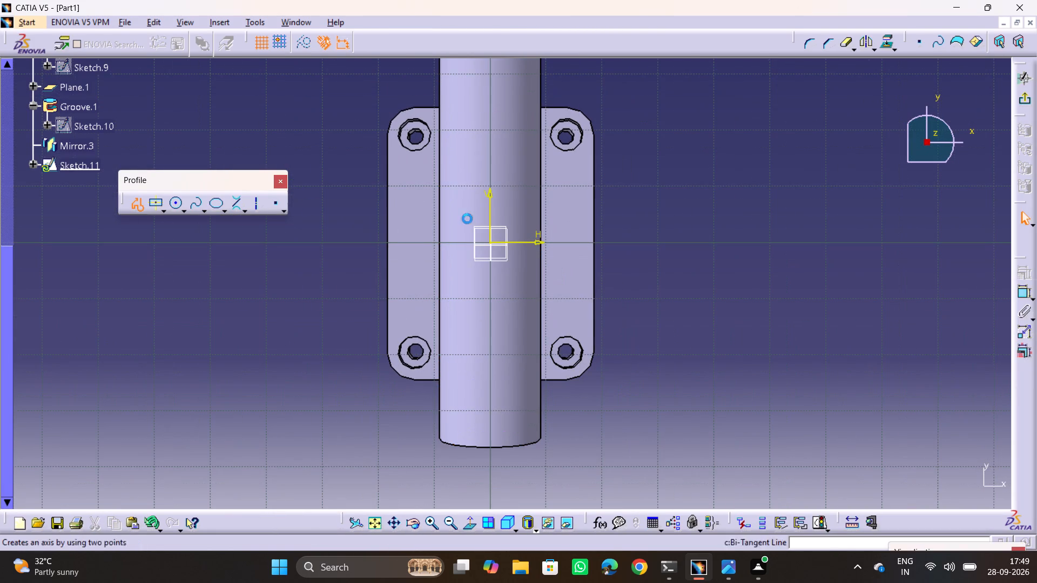
left_click(490, 176)
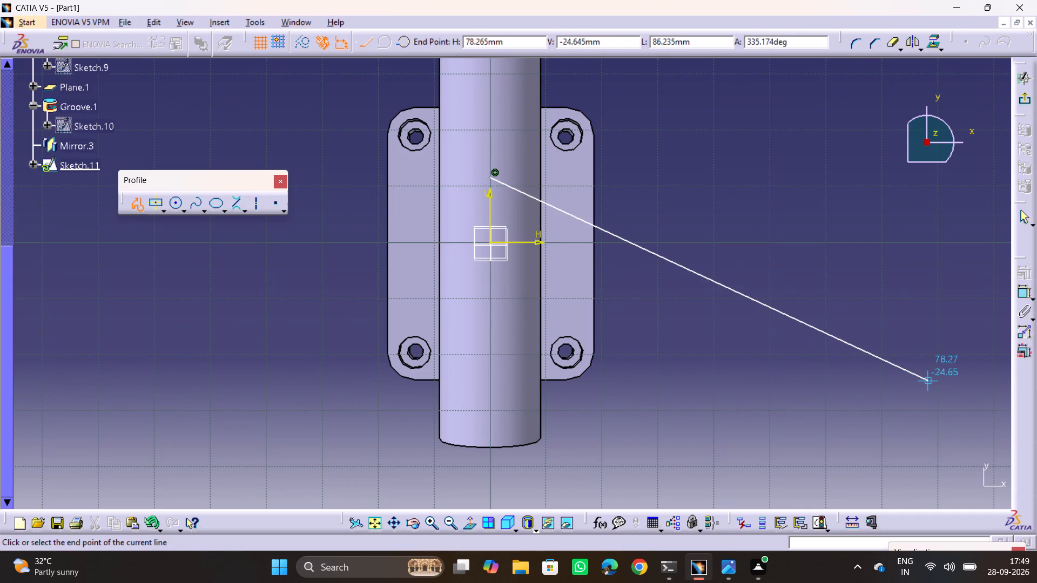
left_click(903, 415)
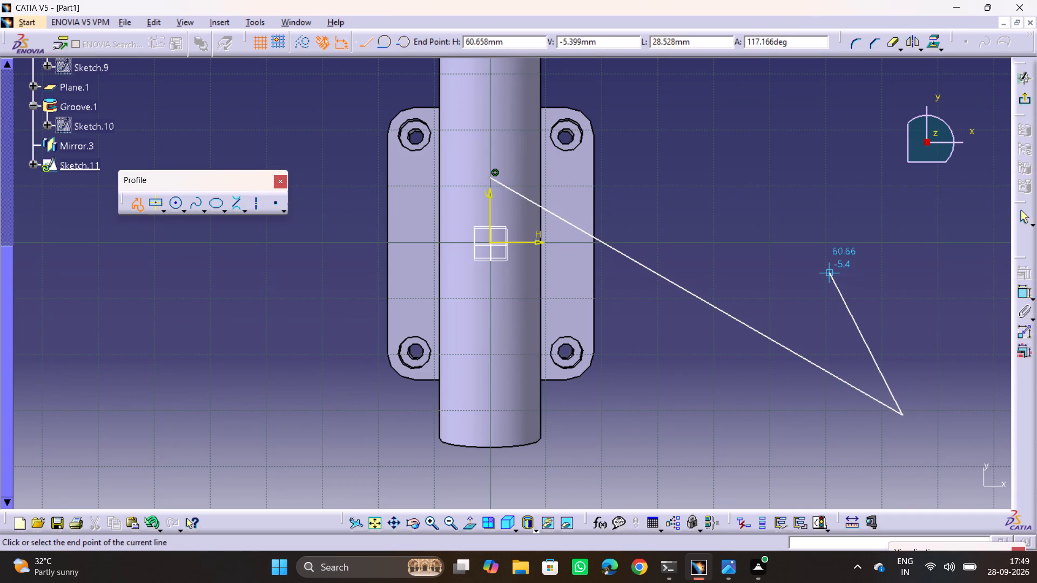
key("Escape")
key("Escape")
key("Escape")
key("Escape")
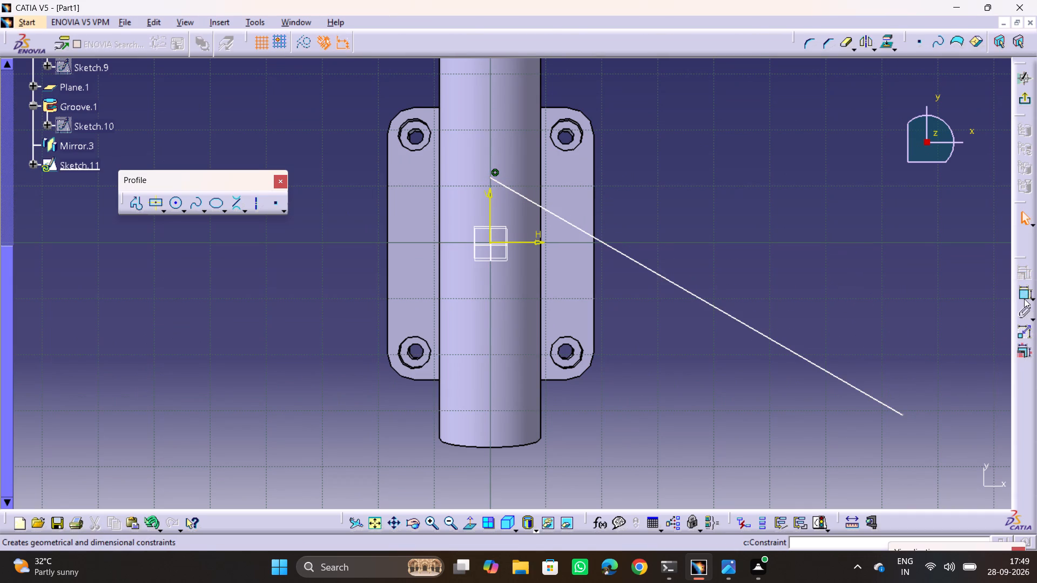
Dimension the sloping line's start point from the base plate's lower short edge and set the distance to 30 mm, per 6.jpg.
left_click(1023, 297)
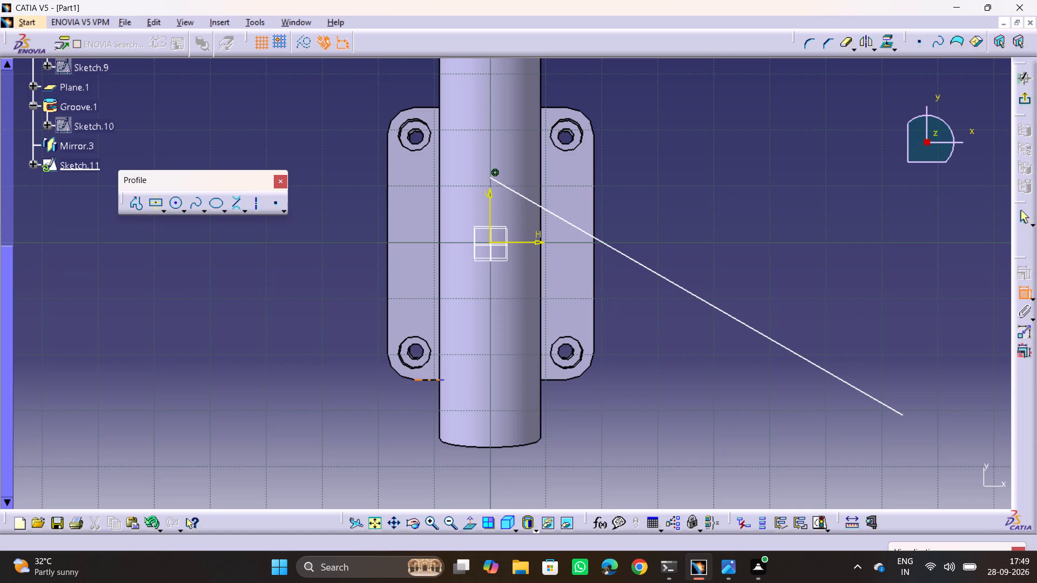
left_click(422, 382)
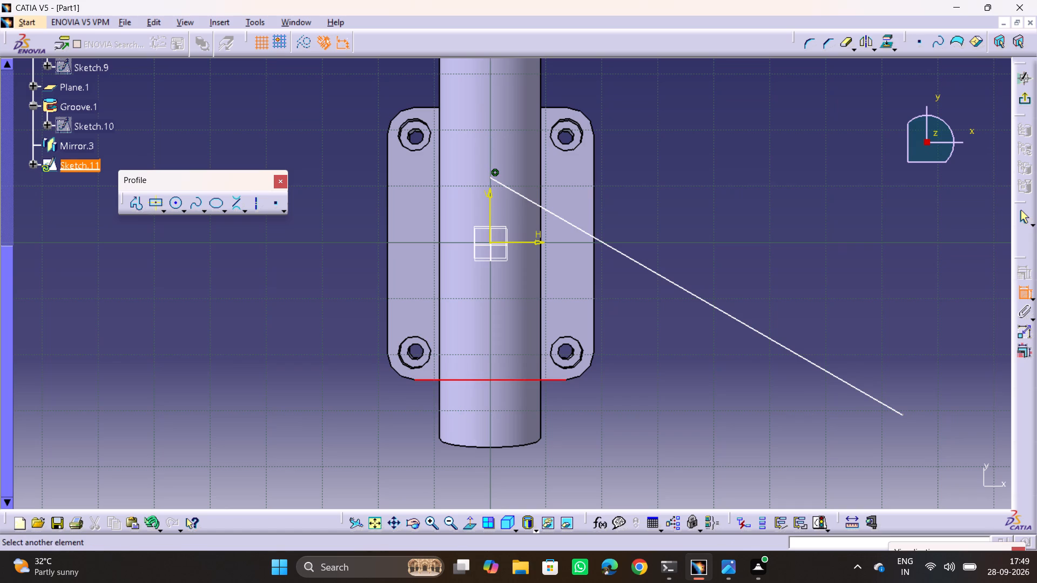
left_click(493, 177)
left_click(317, 275)
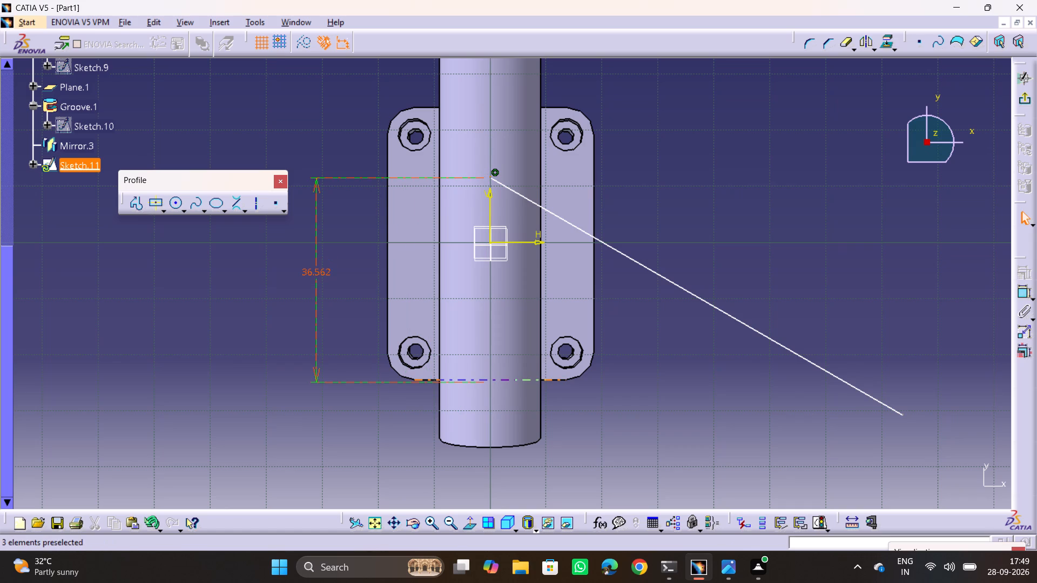
double_click(314, 266)
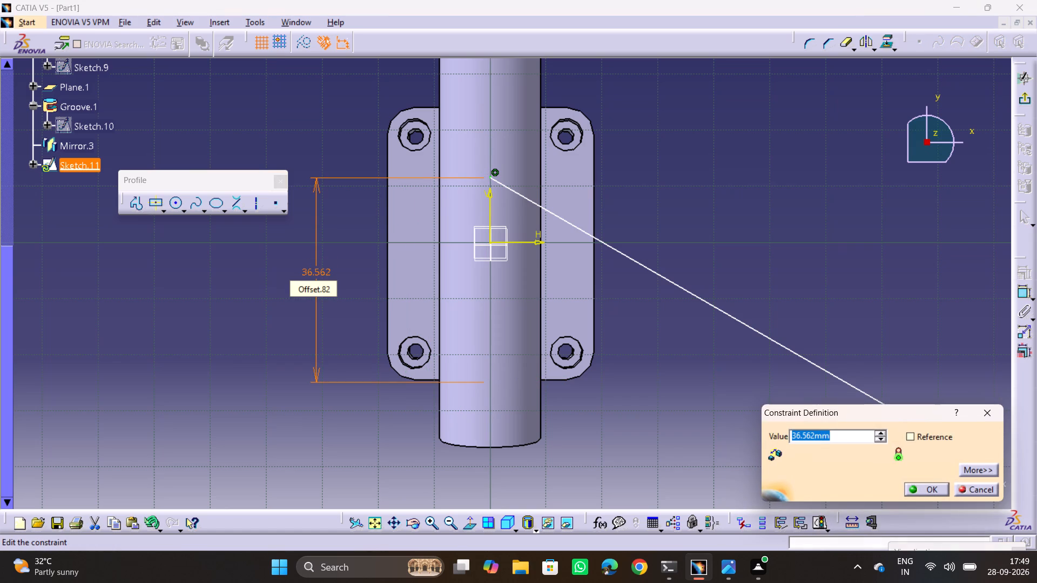
key("alt+Tab")
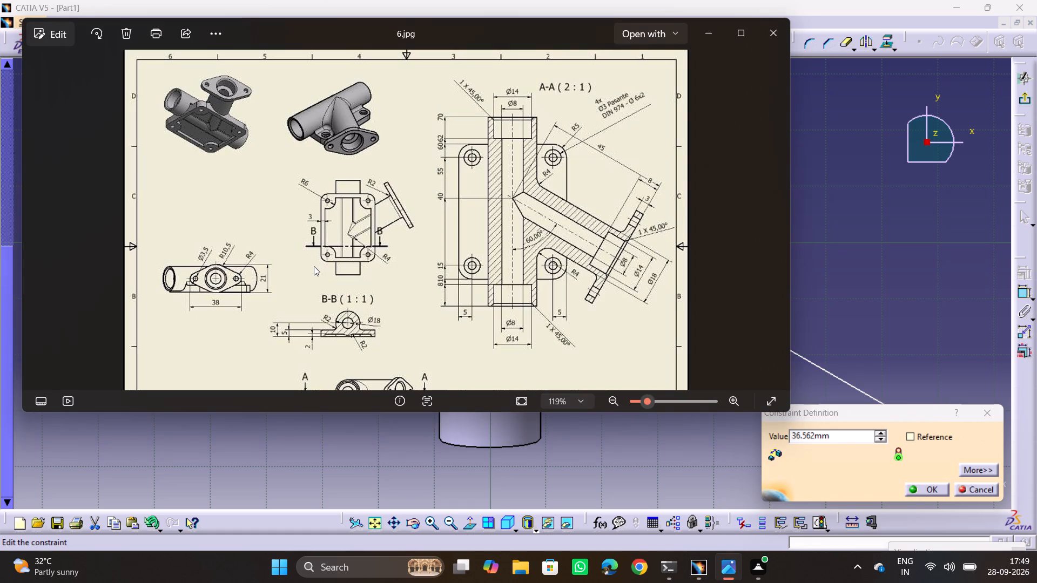
key("alt+Tab")
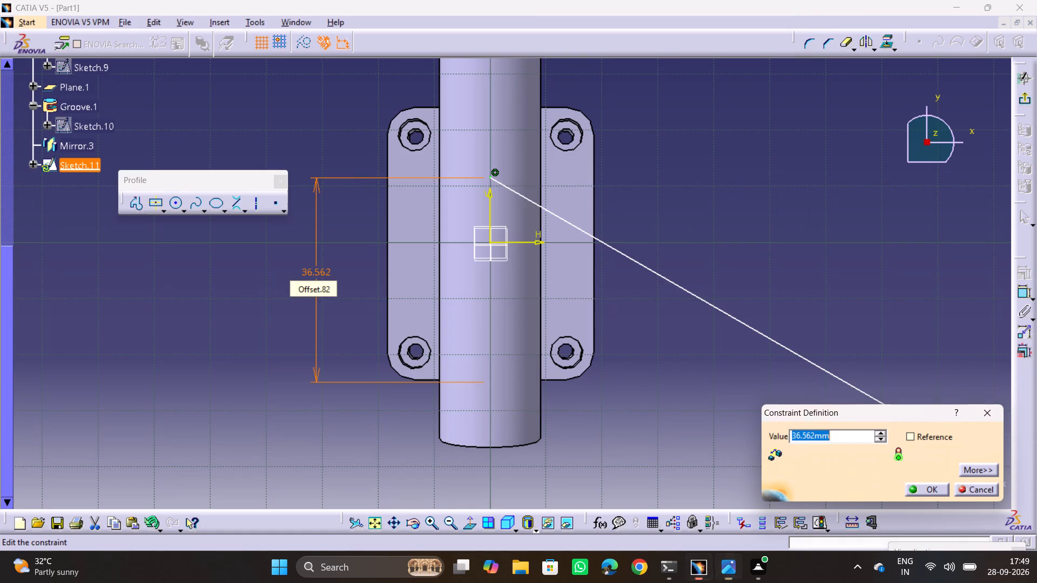
type("30")
key("Return")
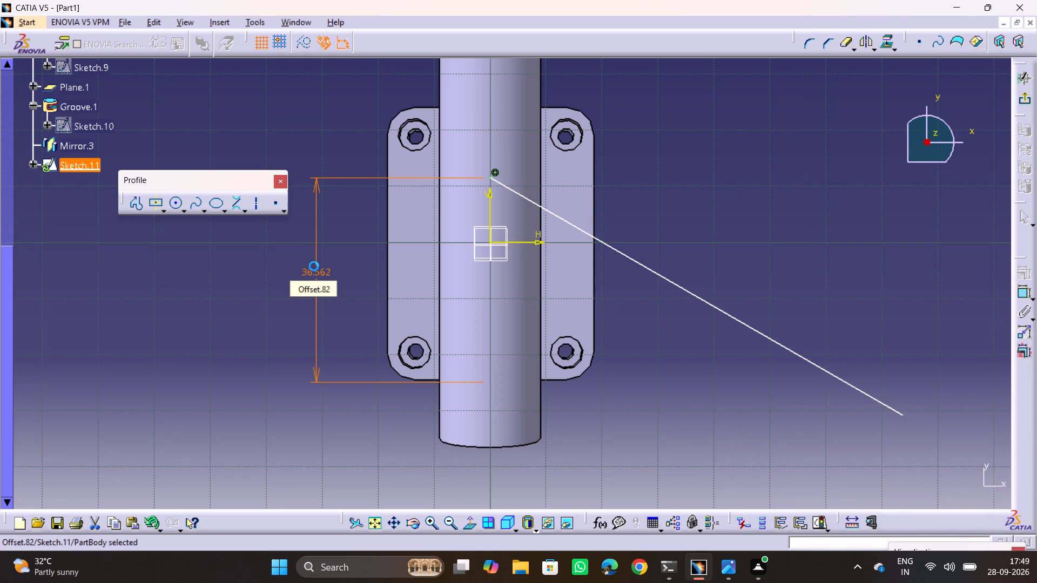
left_click(713, 268)
Dimension the angle between the sloping line and the vertical axis and set it to 60 degrees, per 6.jpg.
key("alt+Tab")
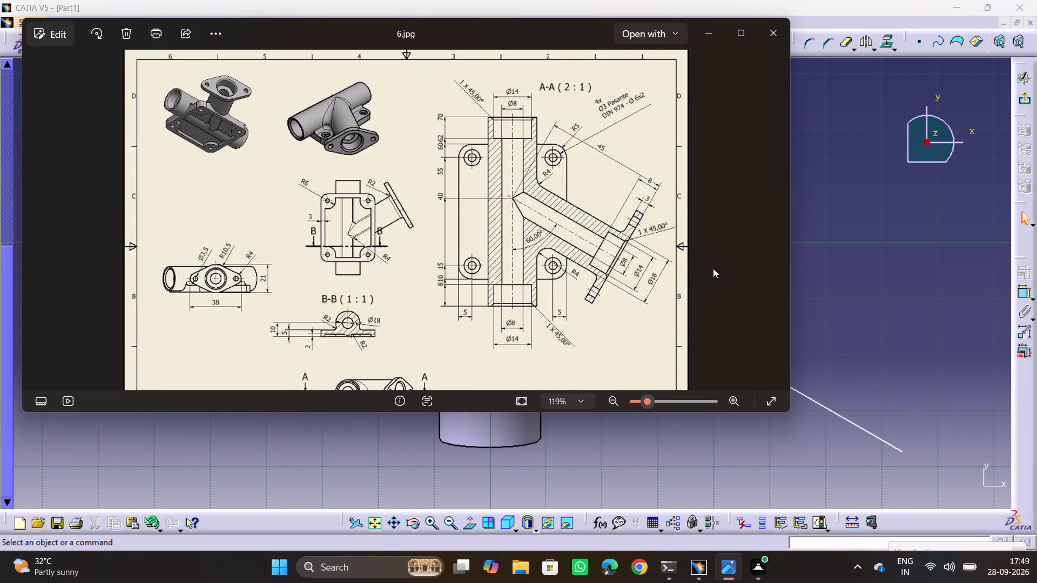
key("alt+Tab")
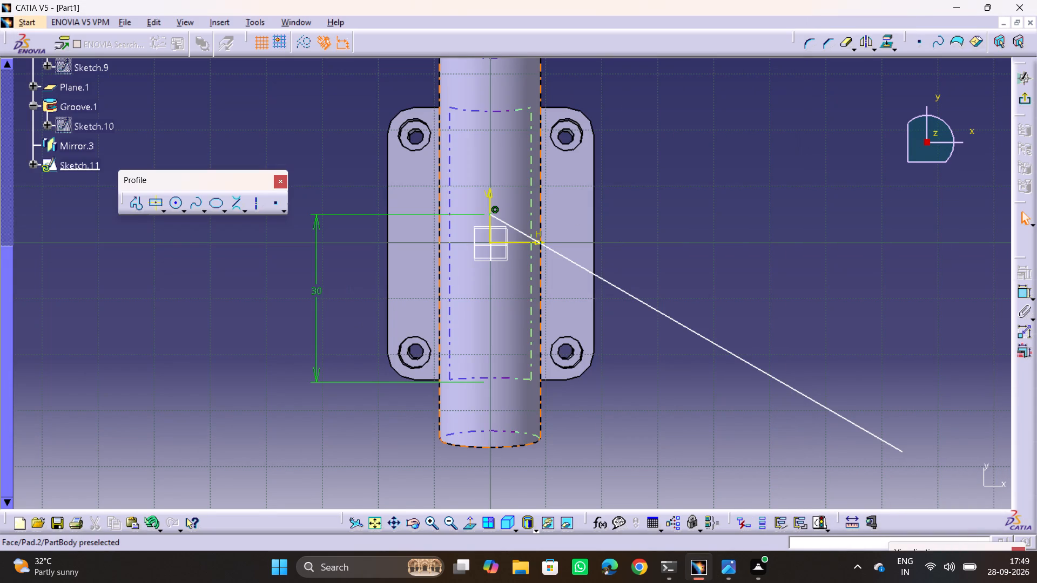
left_click(492, 198)
left_click(557, 251)
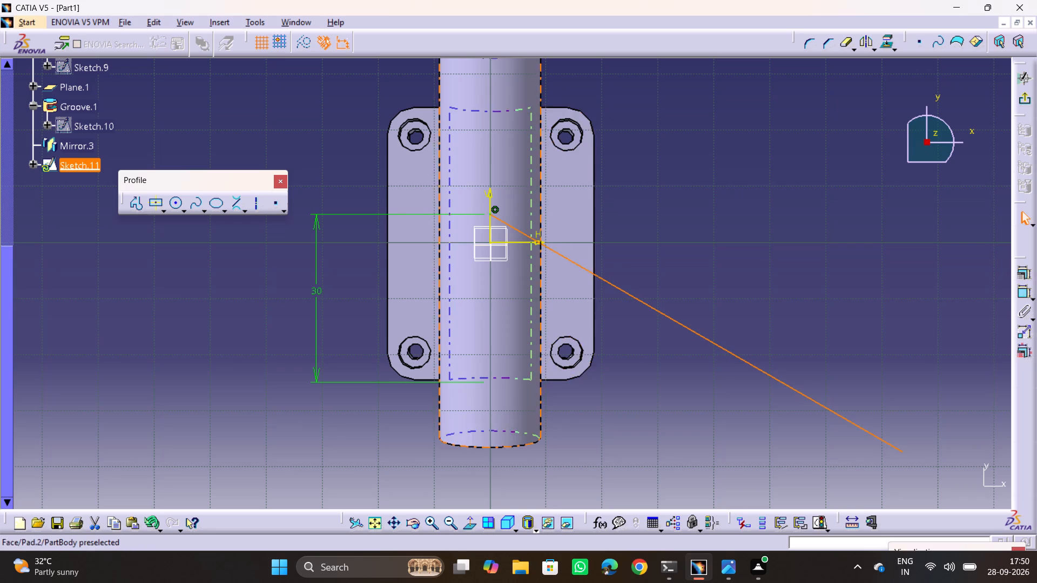
left_click(1021, 296)
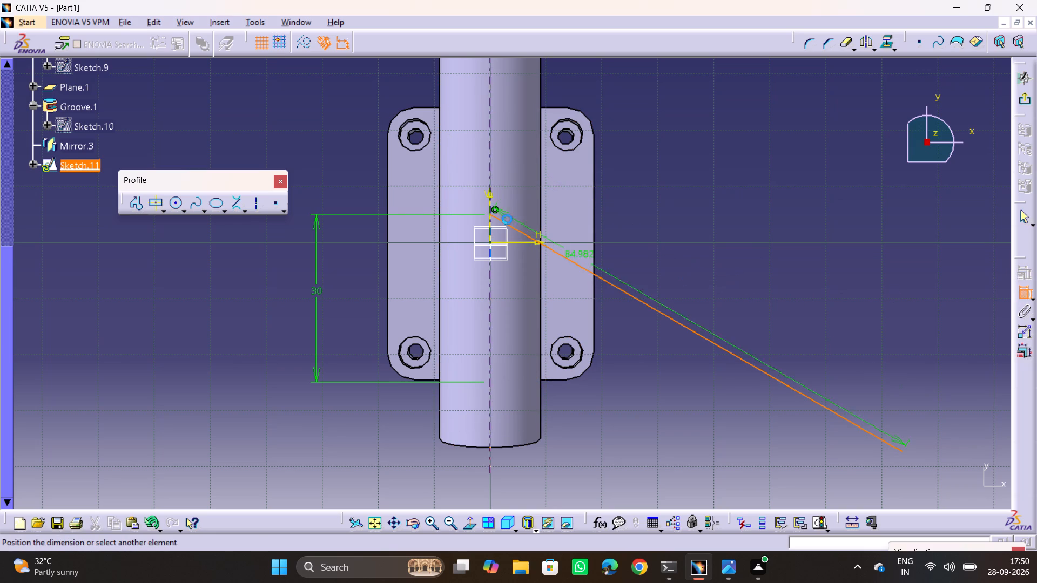
left_click(491, 211)
left_click(530, 315)
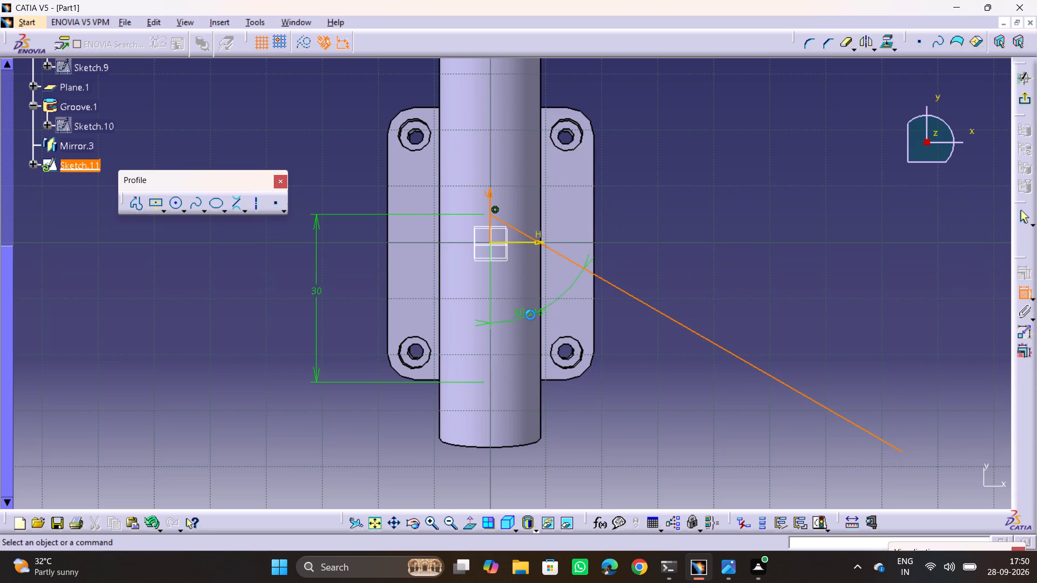
double_click(523, 311)
type("60")
key("Return")
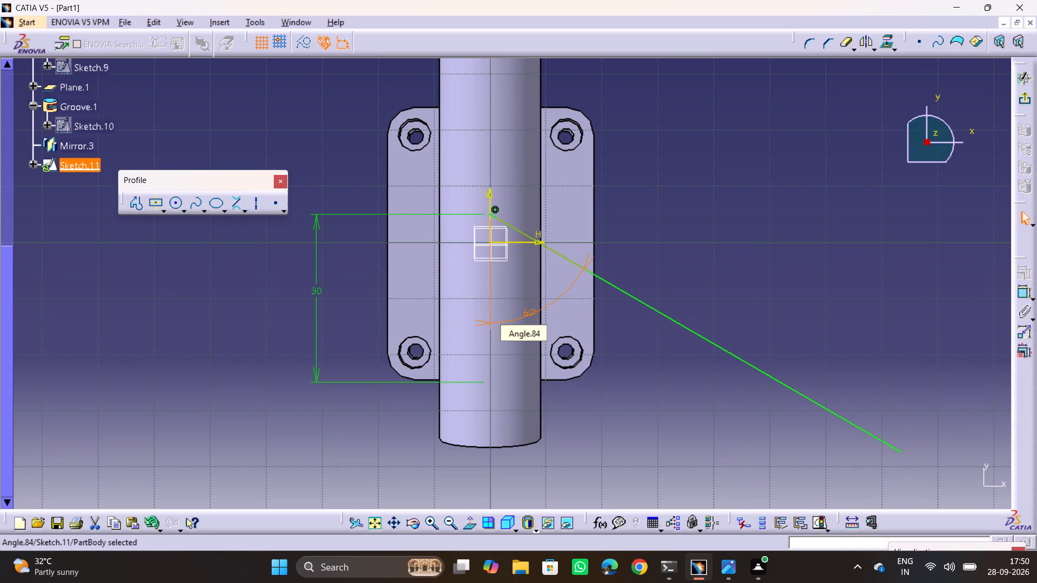
left_click(713, 261)
Dimension the length of the sloping line in the branch sketch and set it to 50 mm.
key("alt+Tab")
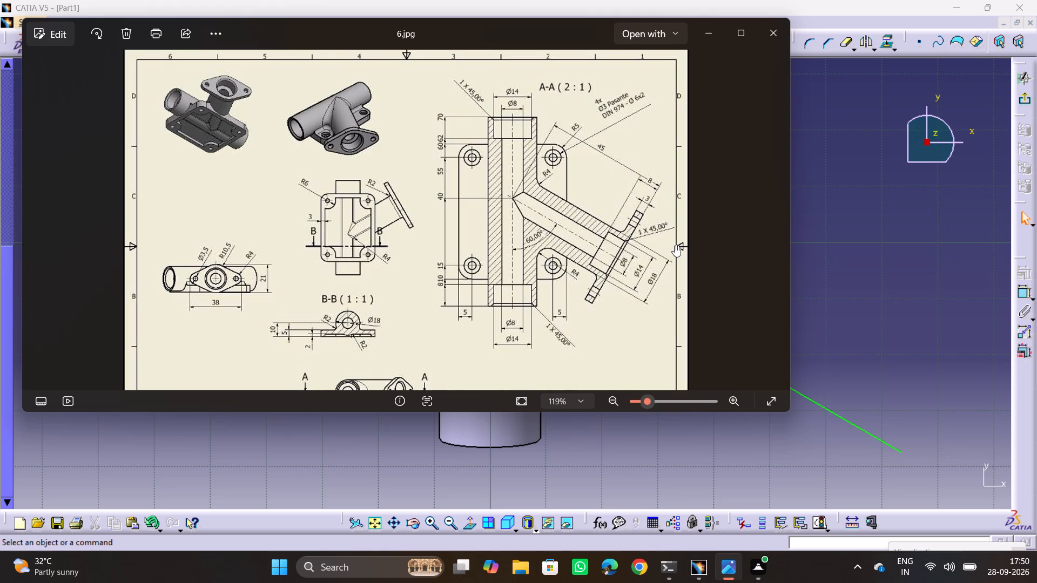
key("alt+Tab")
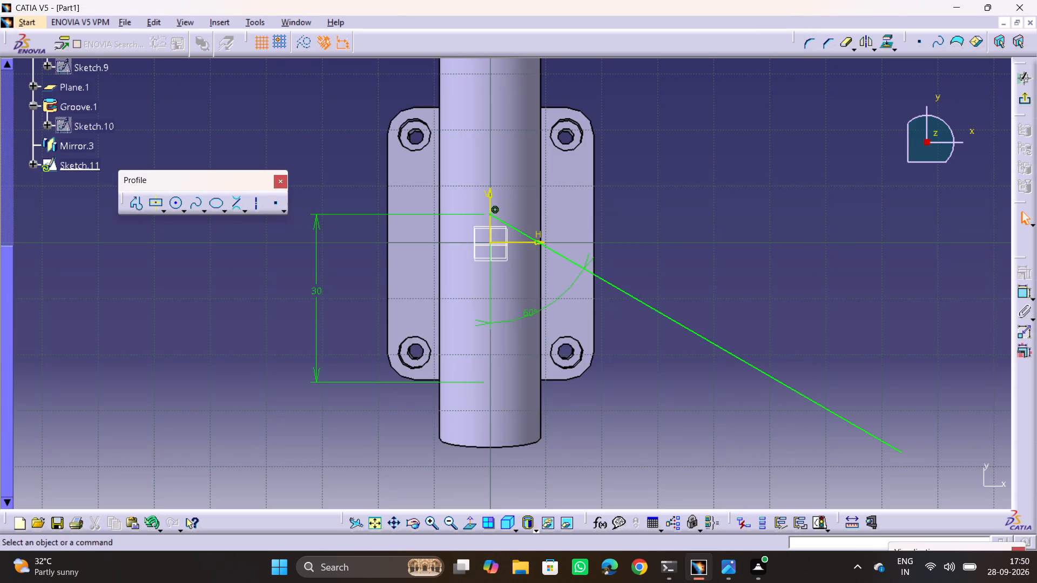
left_click(1027, 289)
left_click(658, 310)
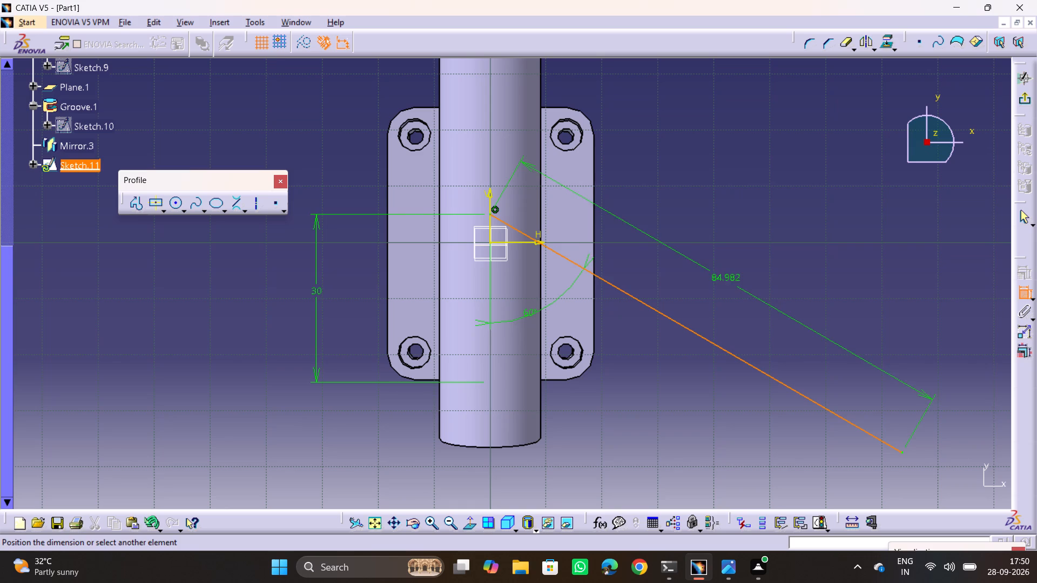
left_click(641, 219)
double_click(642, 217)
type("50")
key("Return")
left_click(831, 212)
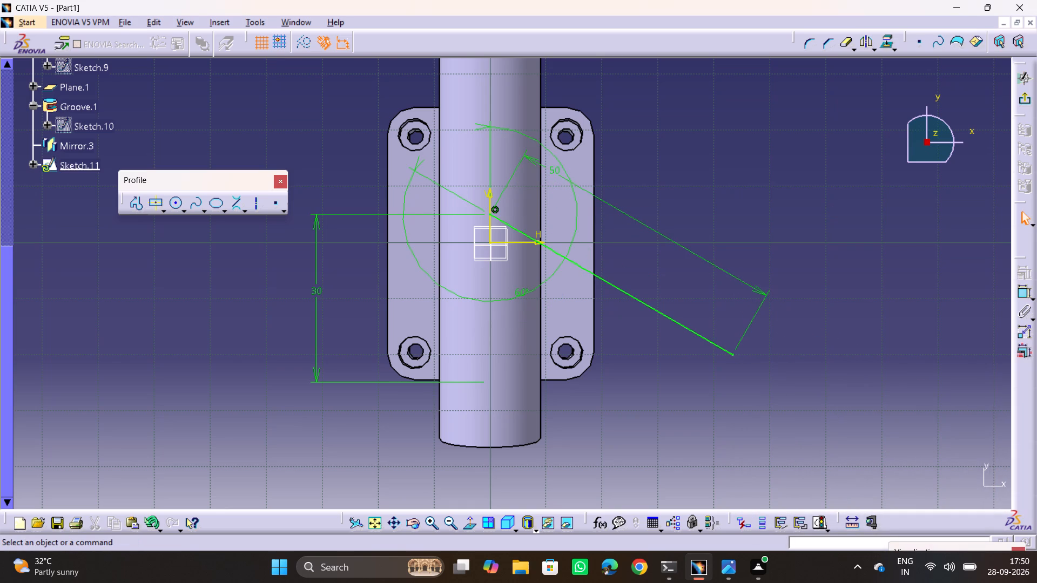
Compare the sloping branch line with section A-A and the shaded views of drawing 6.jpg, and exit the sketch.
key("alt+Tab")
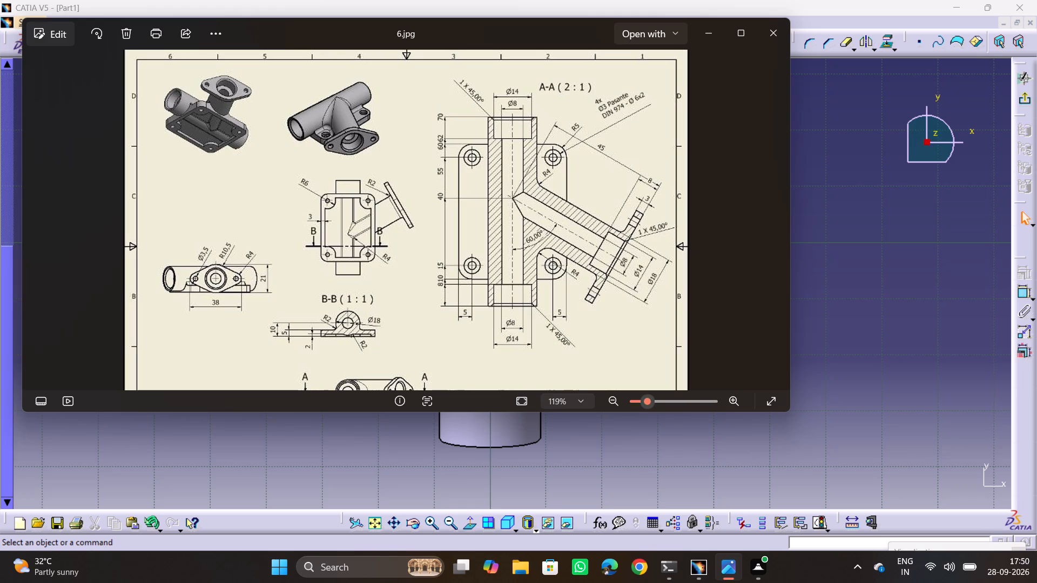
key("alt+Tab")
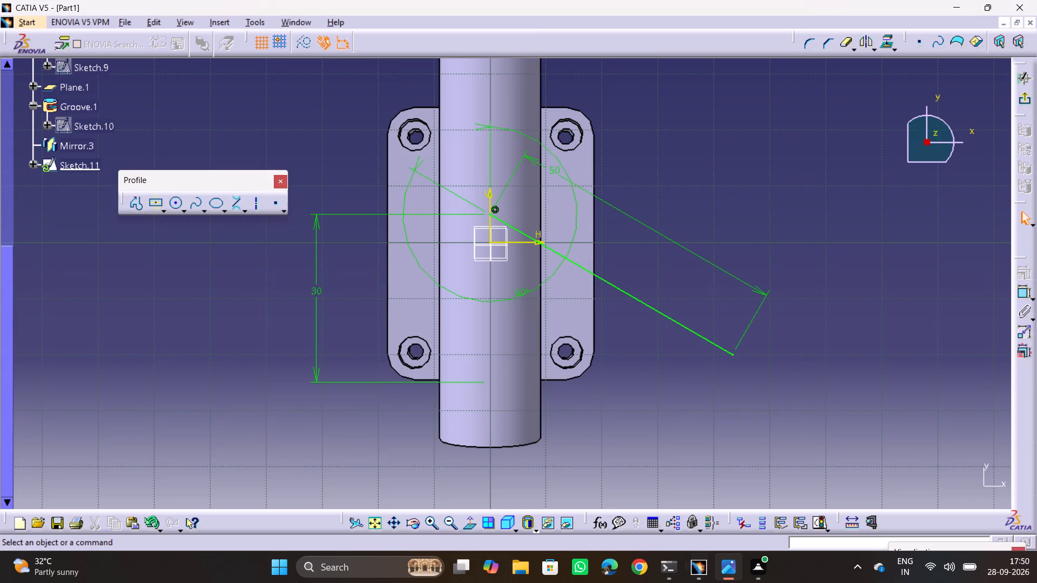
middle_click_drag(688, 400, 542, 189)
left_click_drag(626, 412, 542, 189)
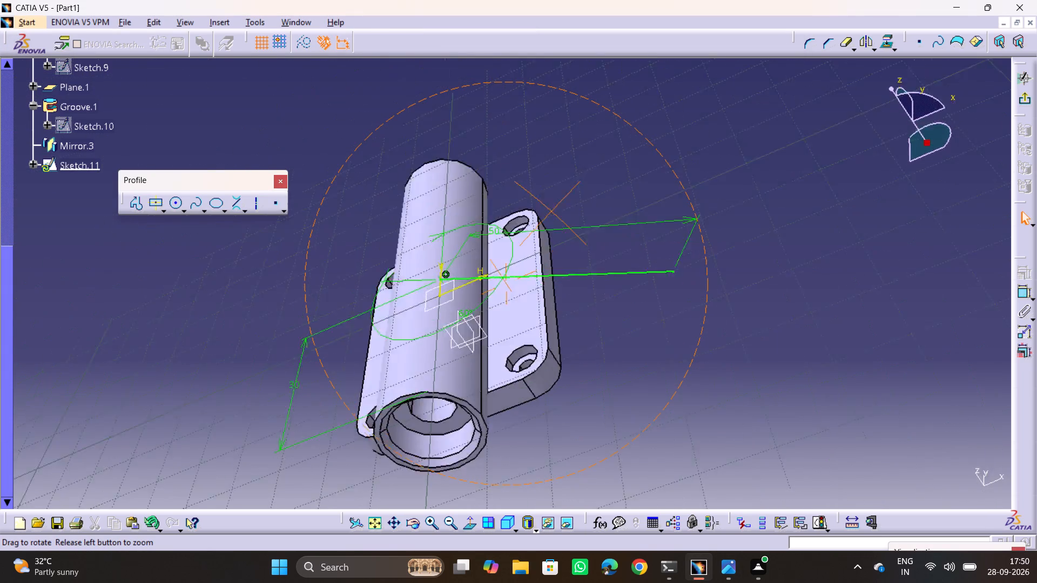
middle_click_drag(542, 189, 501, 192)
left_click_drag(542, 189, 501, 192)
key("alt+Tab")
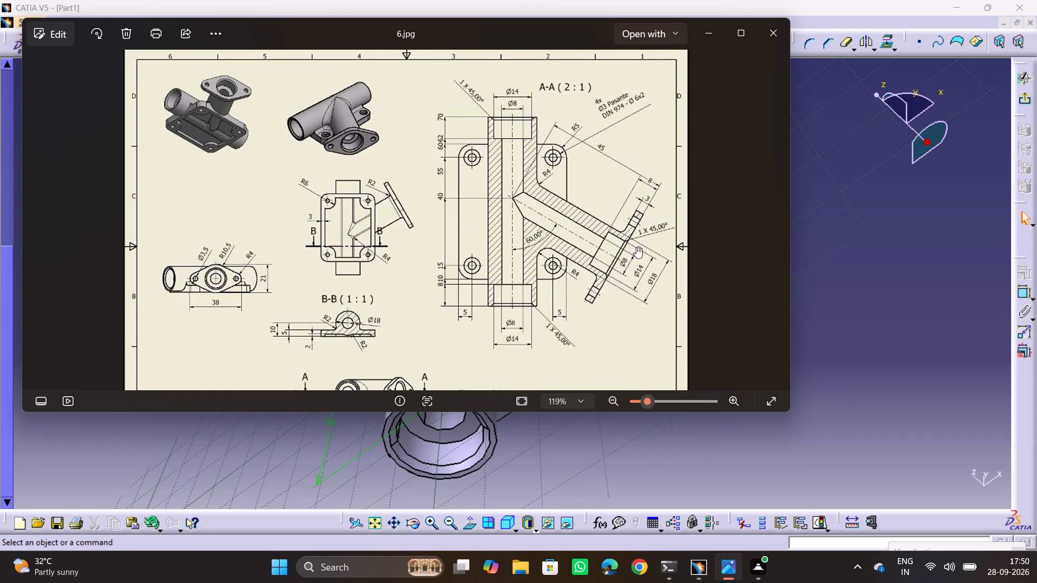
key("alt+Tab")
left_click(865, 279)
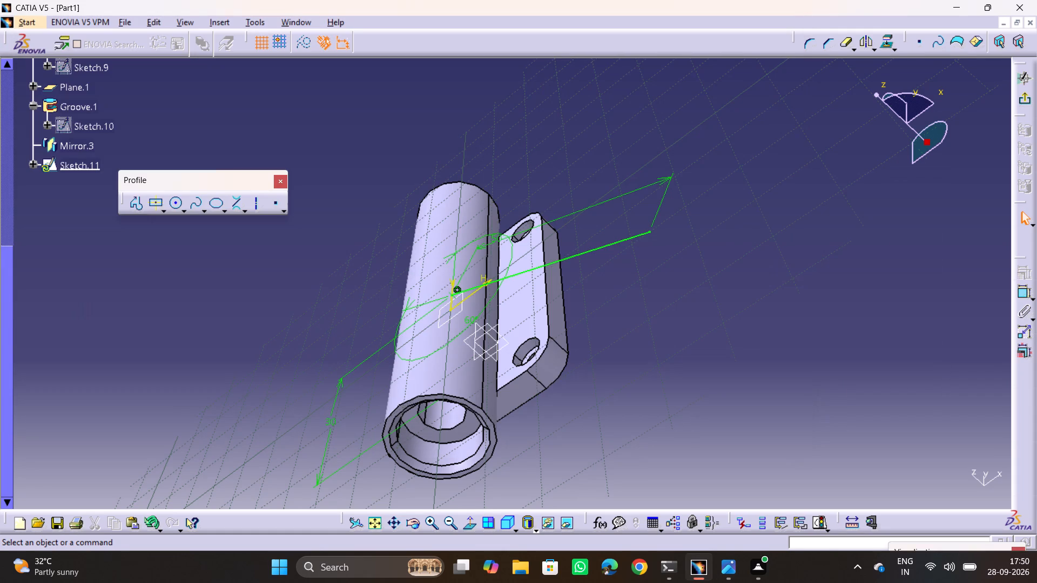
left_click(1026, 99)
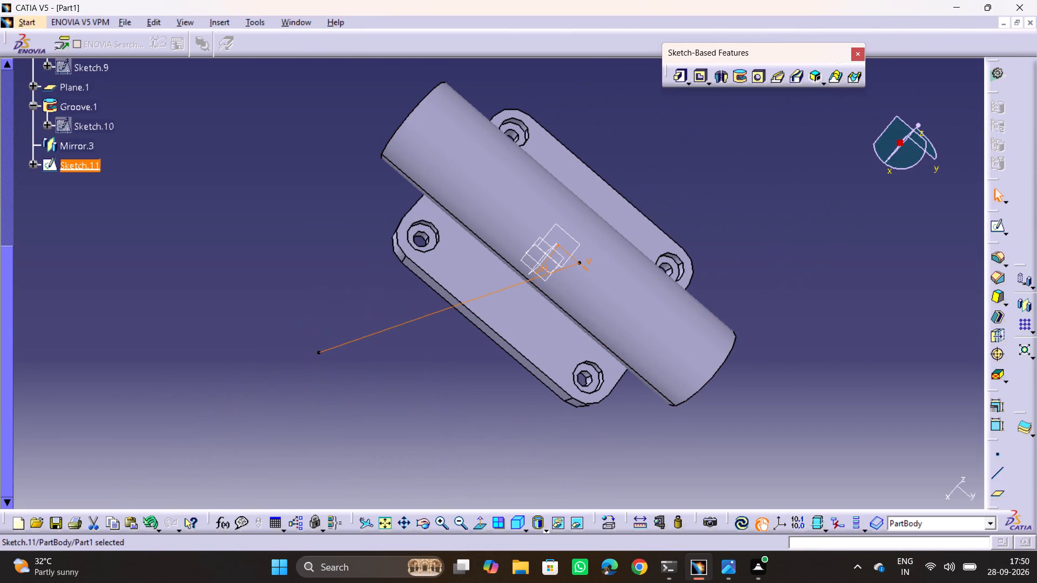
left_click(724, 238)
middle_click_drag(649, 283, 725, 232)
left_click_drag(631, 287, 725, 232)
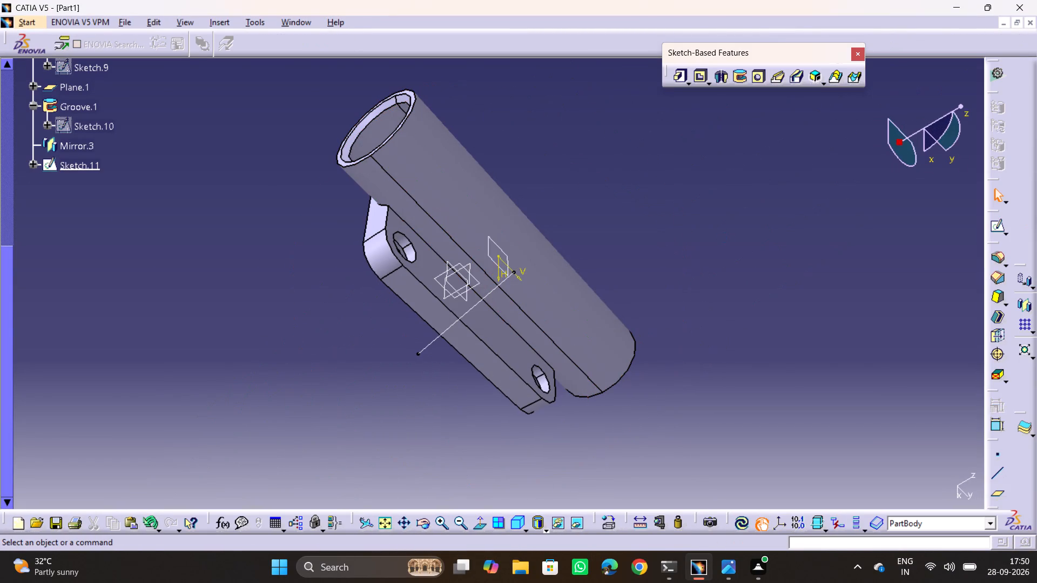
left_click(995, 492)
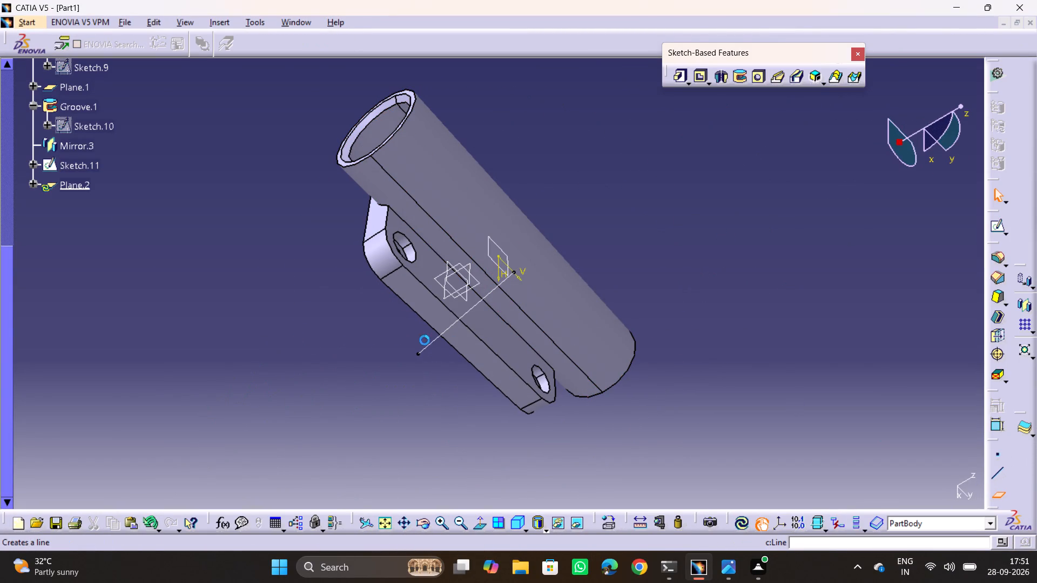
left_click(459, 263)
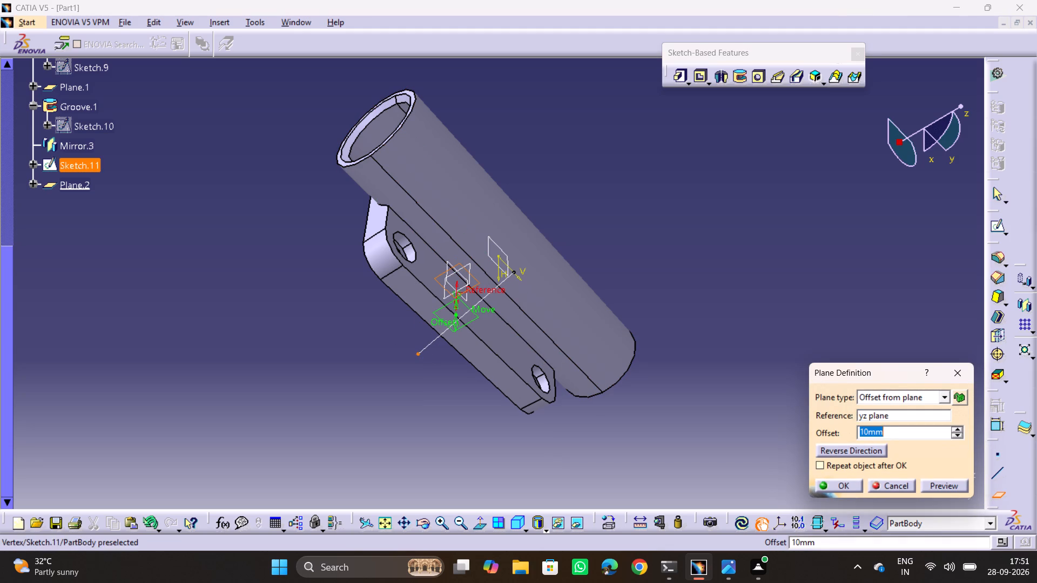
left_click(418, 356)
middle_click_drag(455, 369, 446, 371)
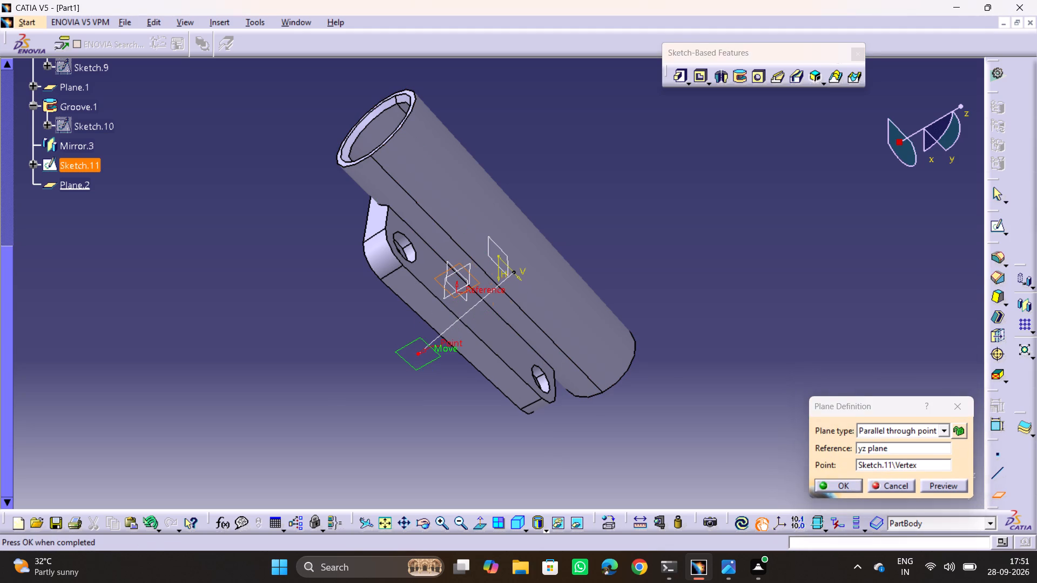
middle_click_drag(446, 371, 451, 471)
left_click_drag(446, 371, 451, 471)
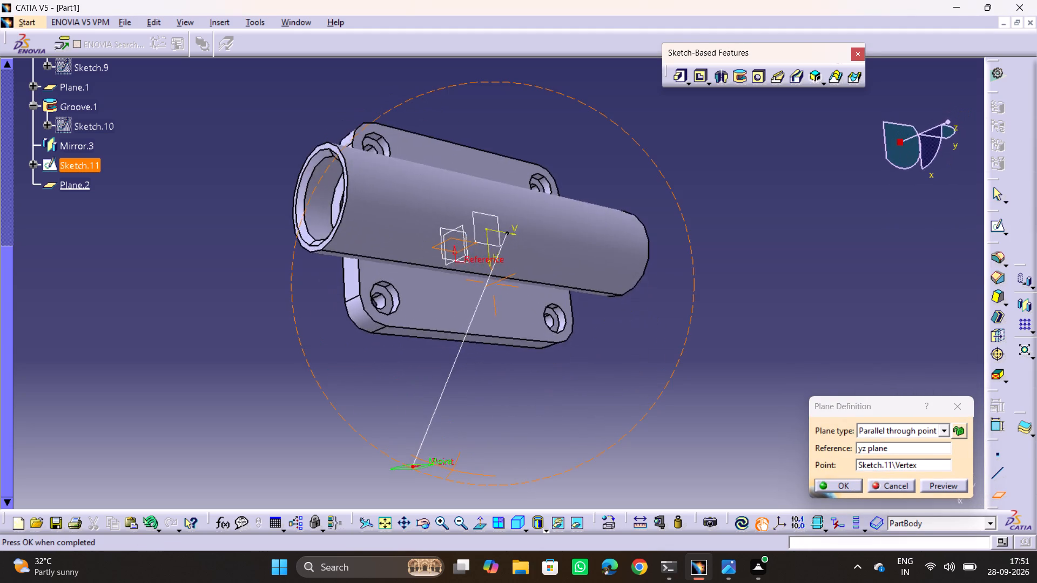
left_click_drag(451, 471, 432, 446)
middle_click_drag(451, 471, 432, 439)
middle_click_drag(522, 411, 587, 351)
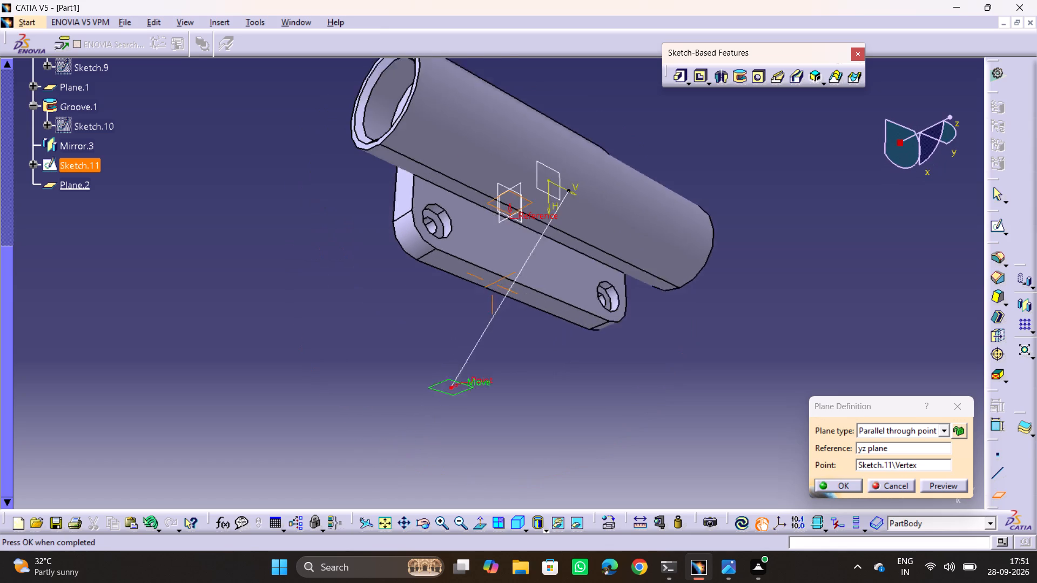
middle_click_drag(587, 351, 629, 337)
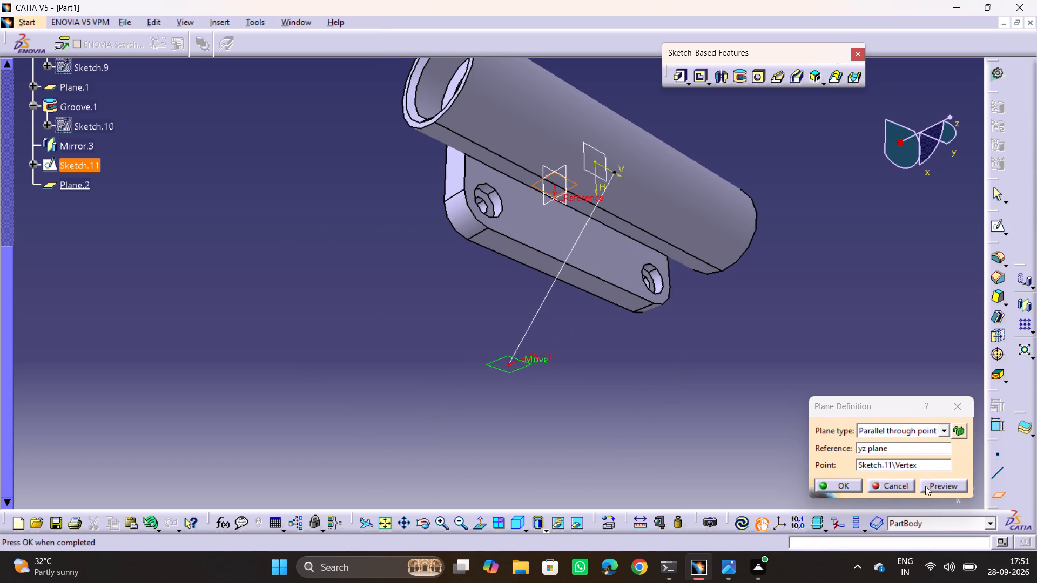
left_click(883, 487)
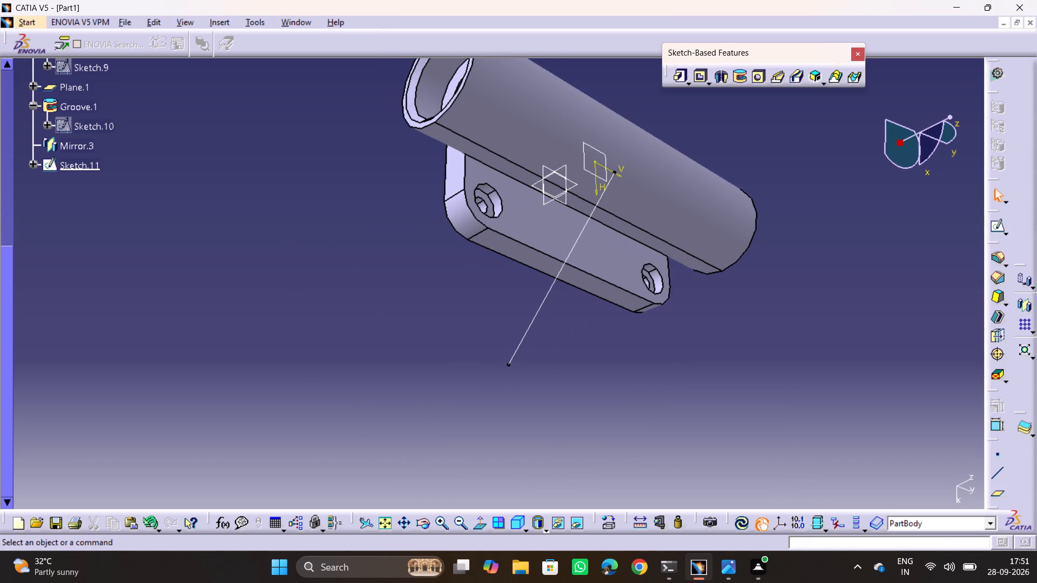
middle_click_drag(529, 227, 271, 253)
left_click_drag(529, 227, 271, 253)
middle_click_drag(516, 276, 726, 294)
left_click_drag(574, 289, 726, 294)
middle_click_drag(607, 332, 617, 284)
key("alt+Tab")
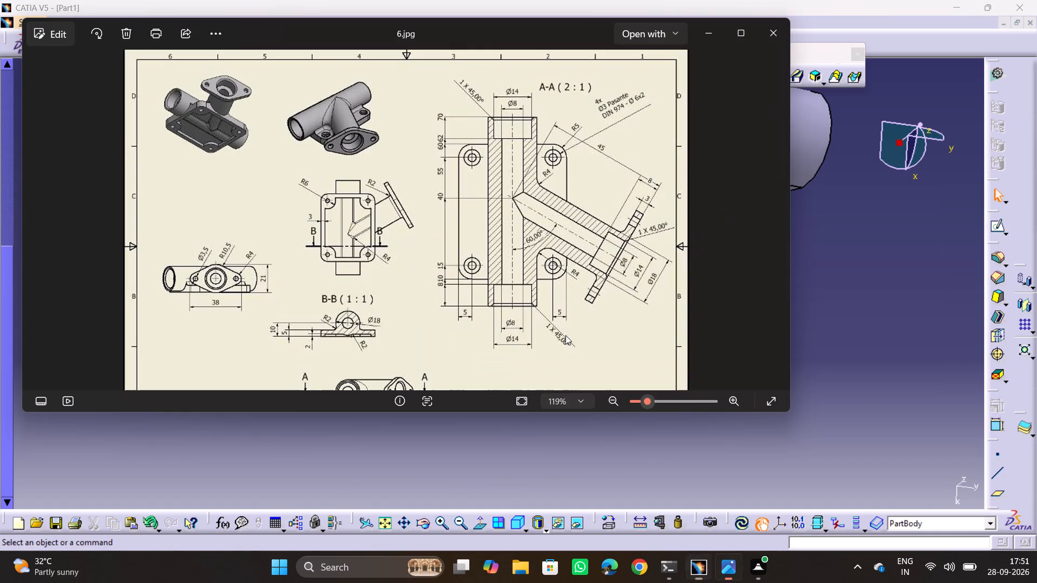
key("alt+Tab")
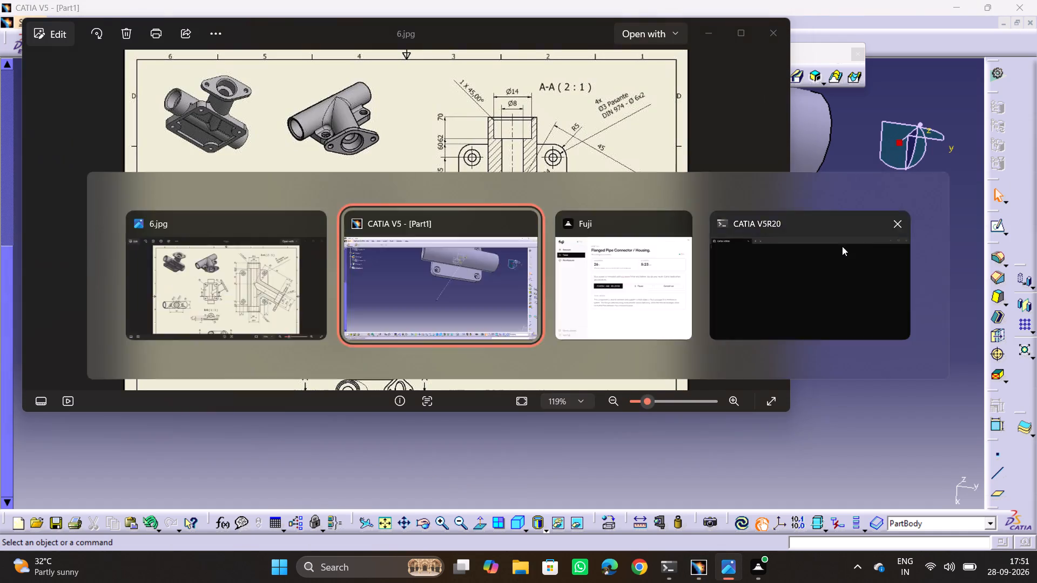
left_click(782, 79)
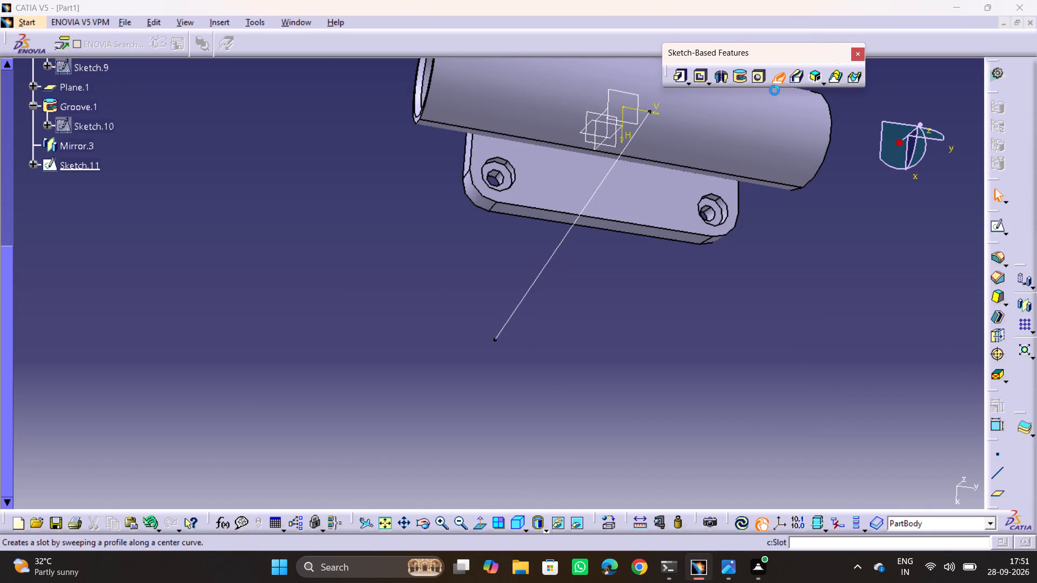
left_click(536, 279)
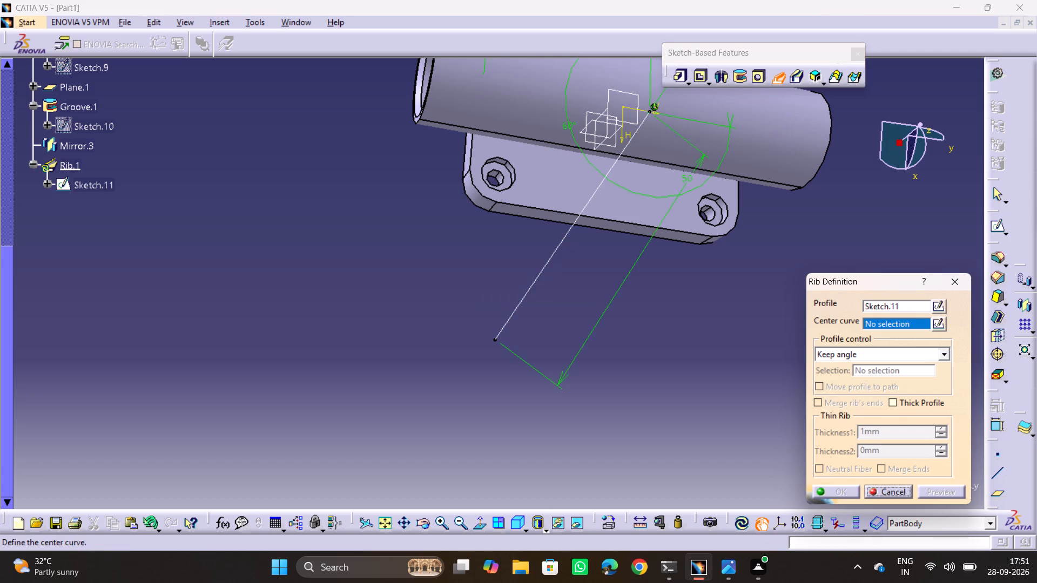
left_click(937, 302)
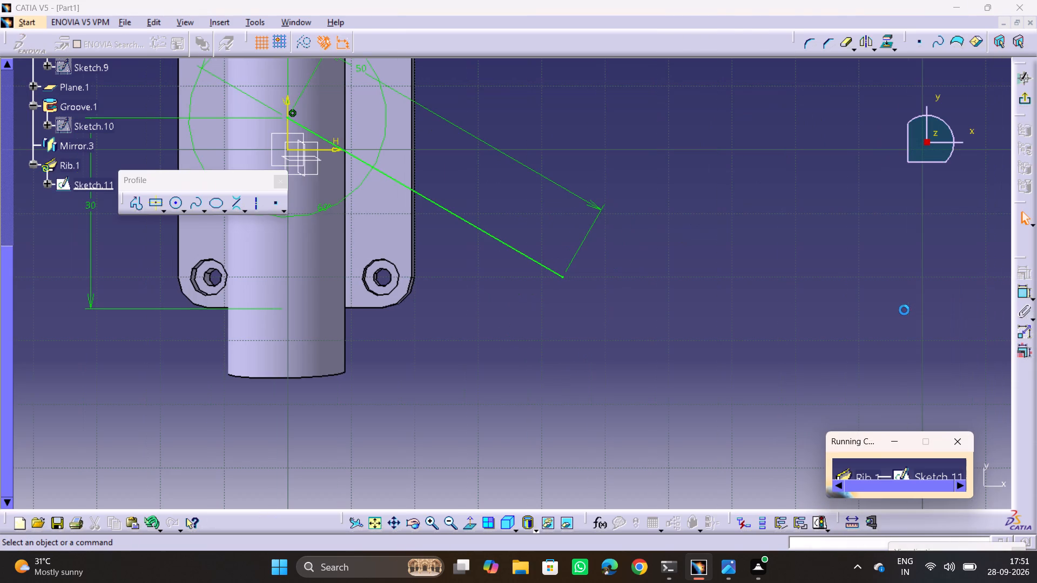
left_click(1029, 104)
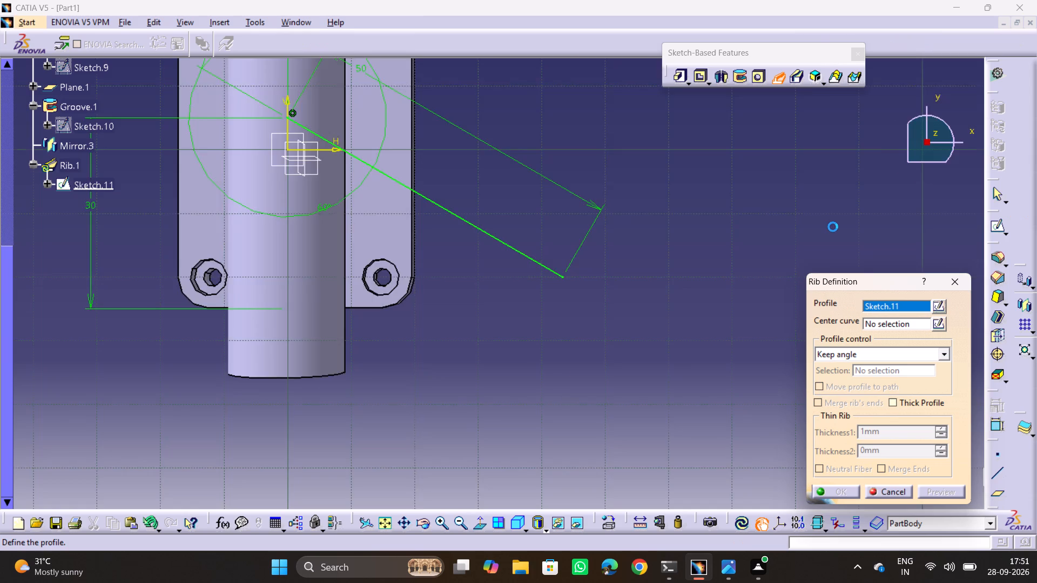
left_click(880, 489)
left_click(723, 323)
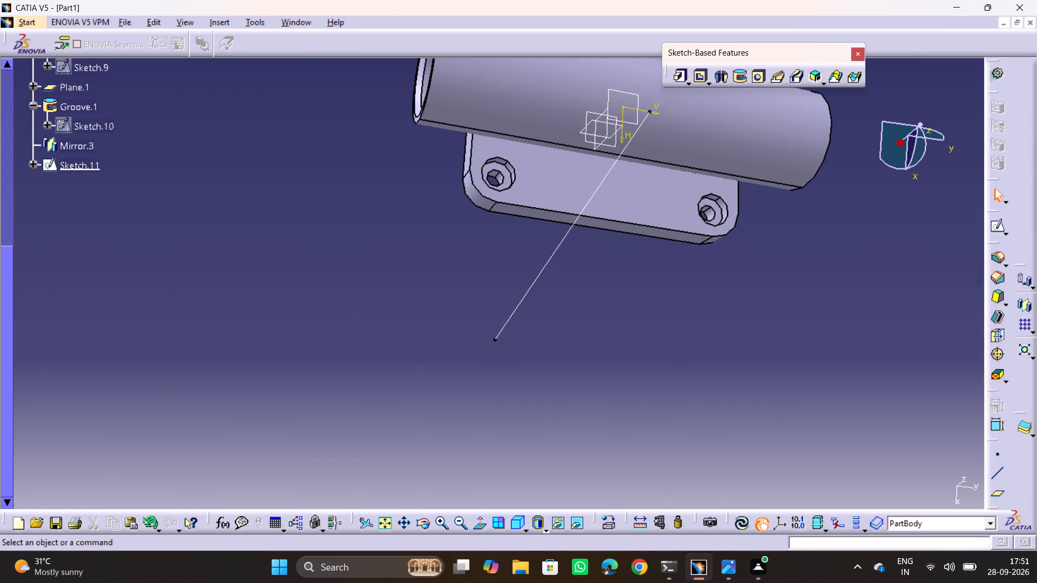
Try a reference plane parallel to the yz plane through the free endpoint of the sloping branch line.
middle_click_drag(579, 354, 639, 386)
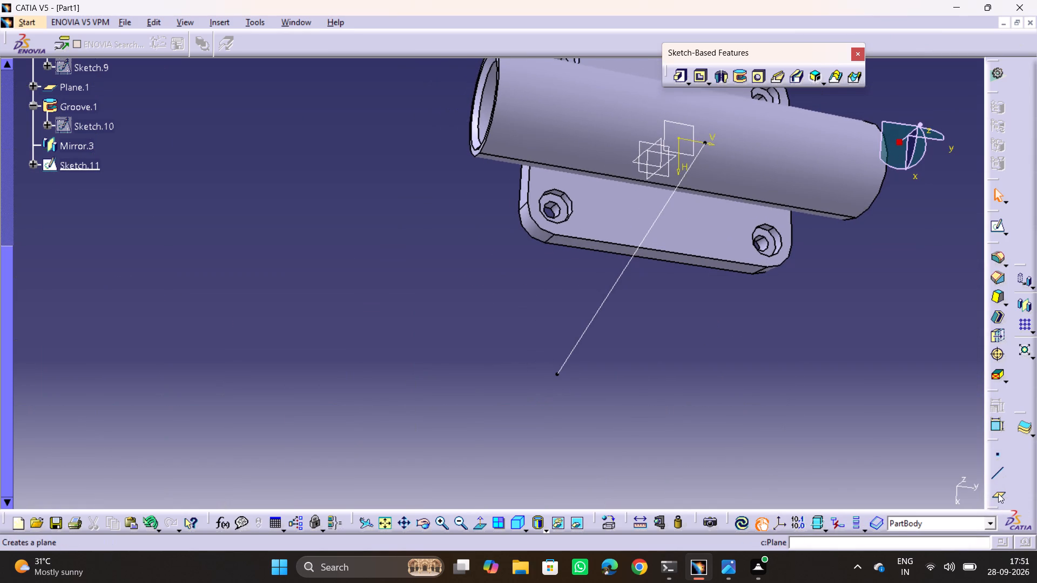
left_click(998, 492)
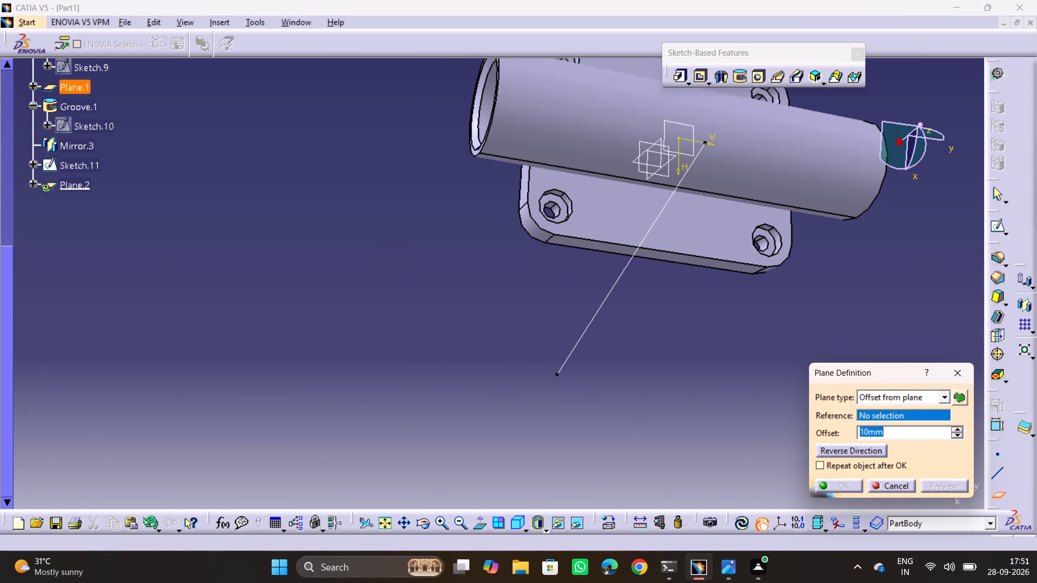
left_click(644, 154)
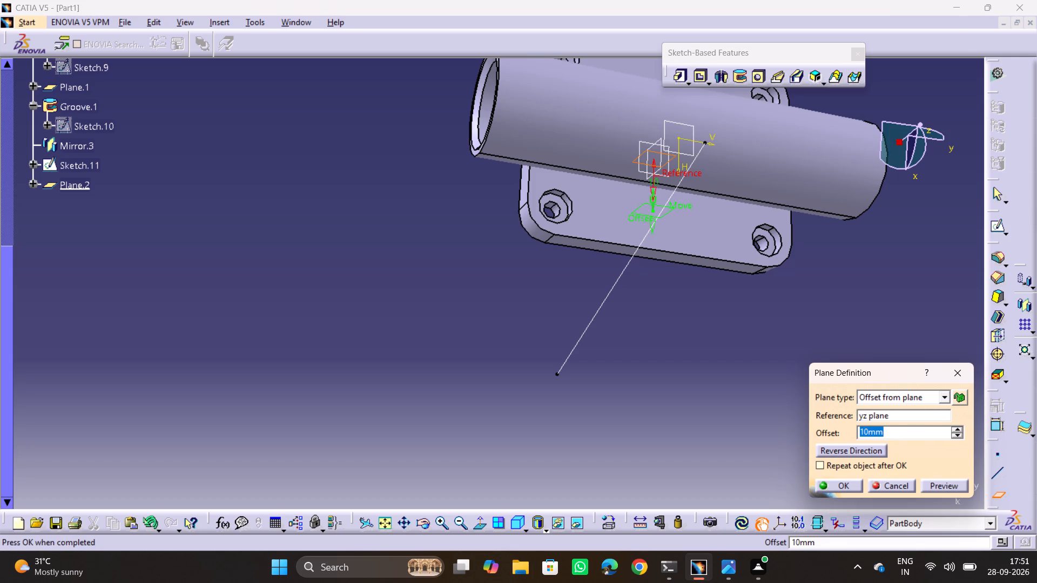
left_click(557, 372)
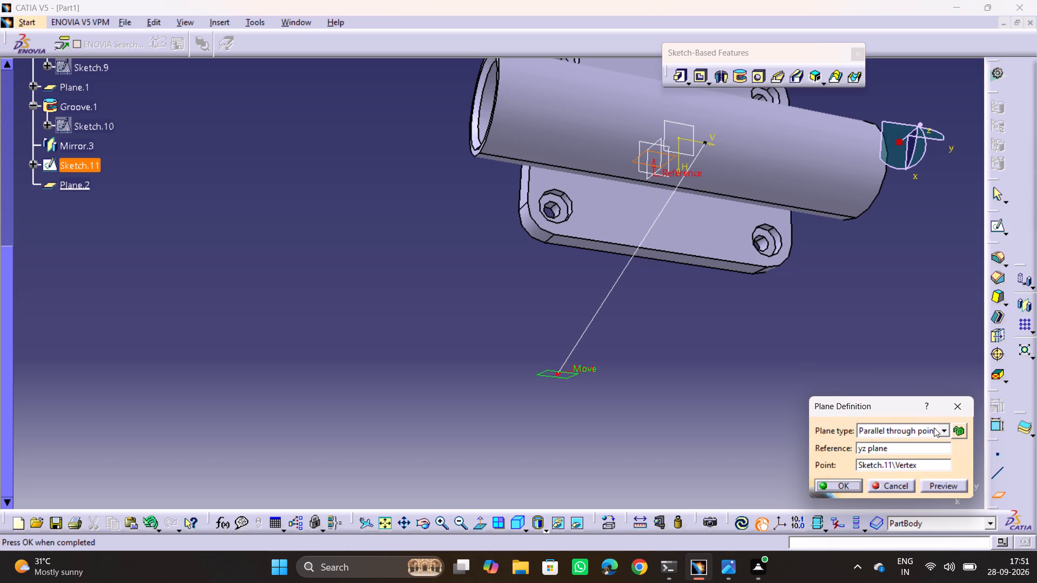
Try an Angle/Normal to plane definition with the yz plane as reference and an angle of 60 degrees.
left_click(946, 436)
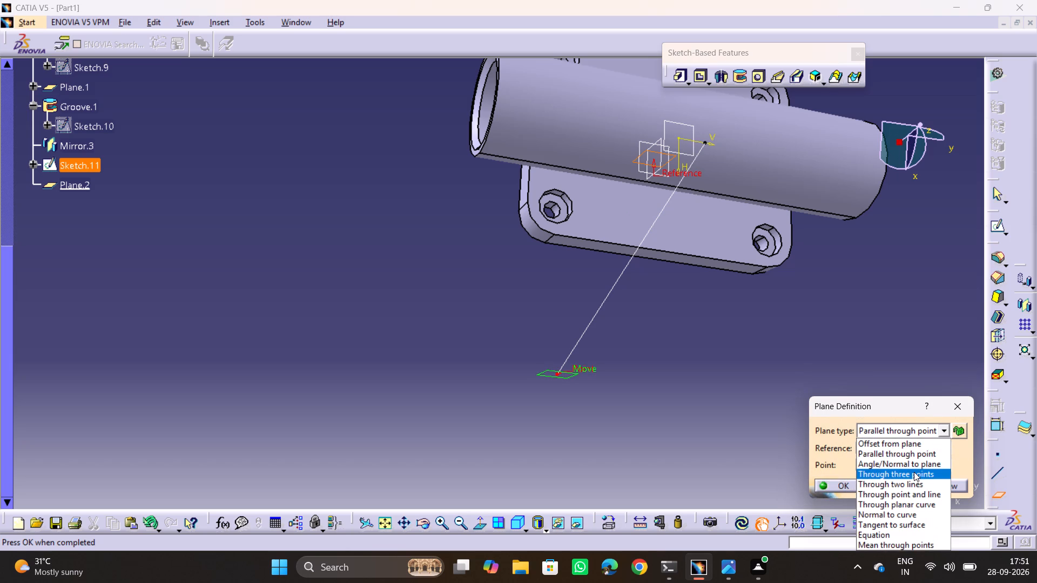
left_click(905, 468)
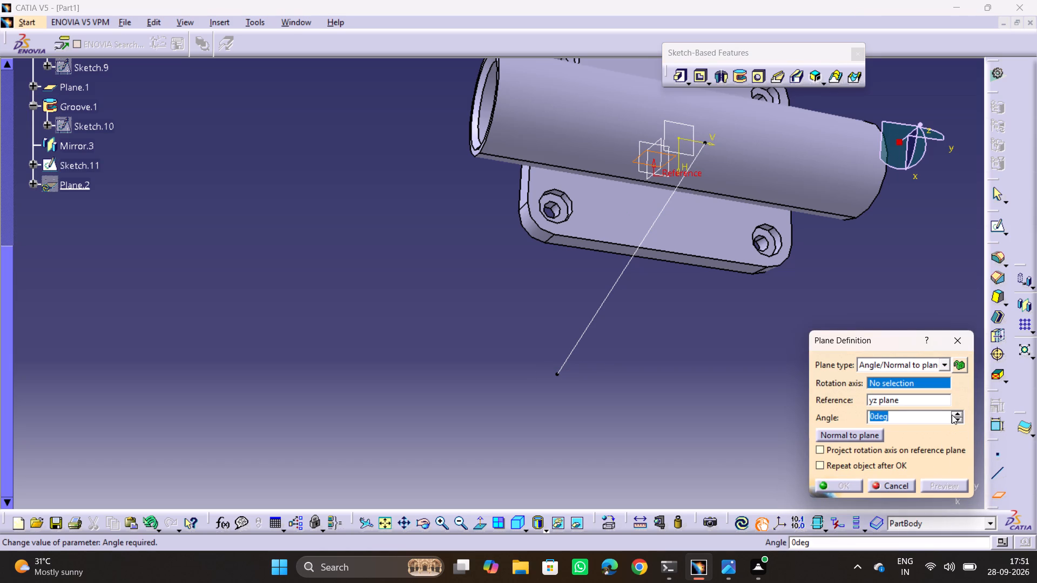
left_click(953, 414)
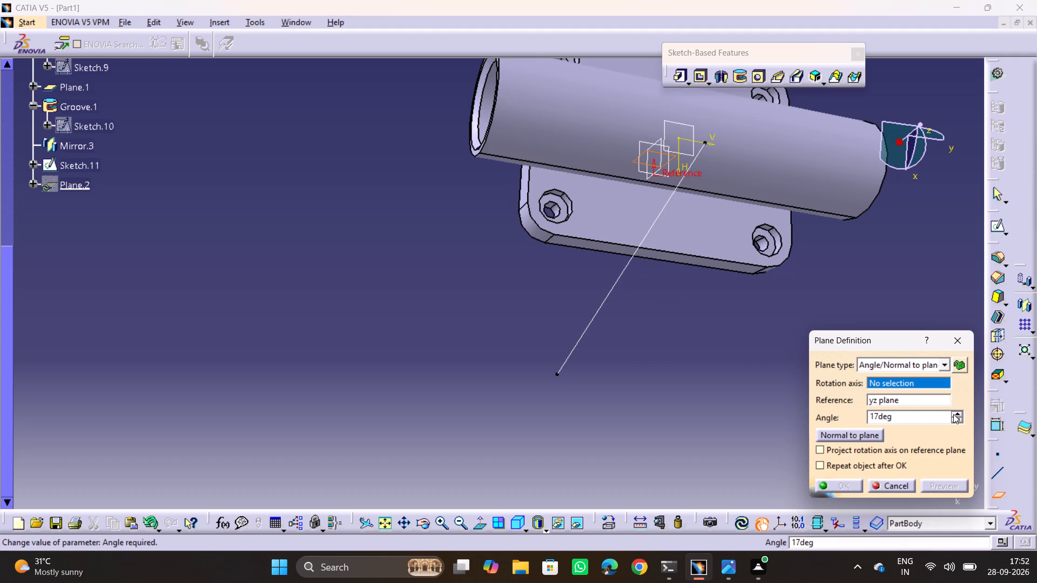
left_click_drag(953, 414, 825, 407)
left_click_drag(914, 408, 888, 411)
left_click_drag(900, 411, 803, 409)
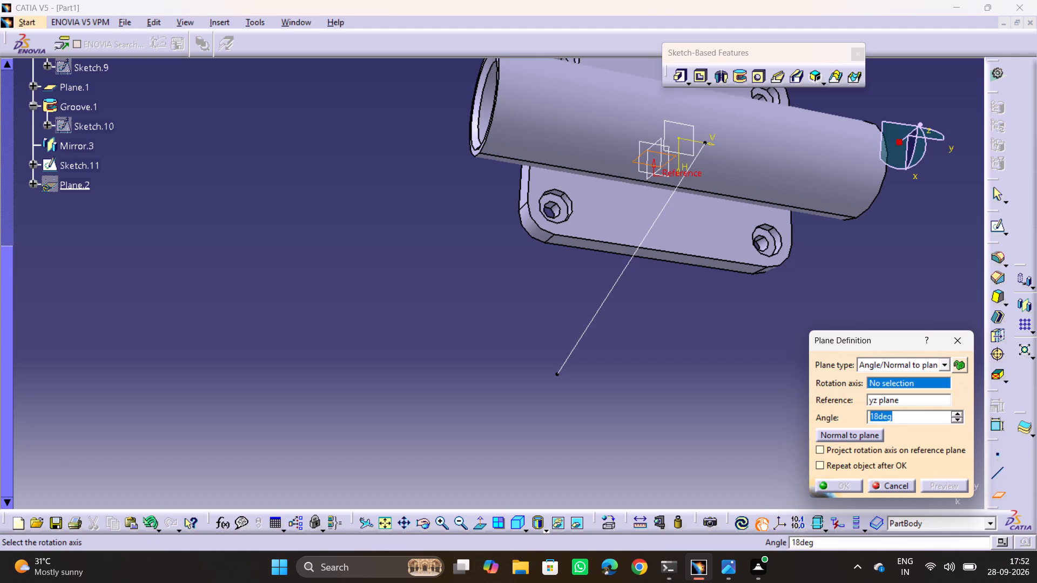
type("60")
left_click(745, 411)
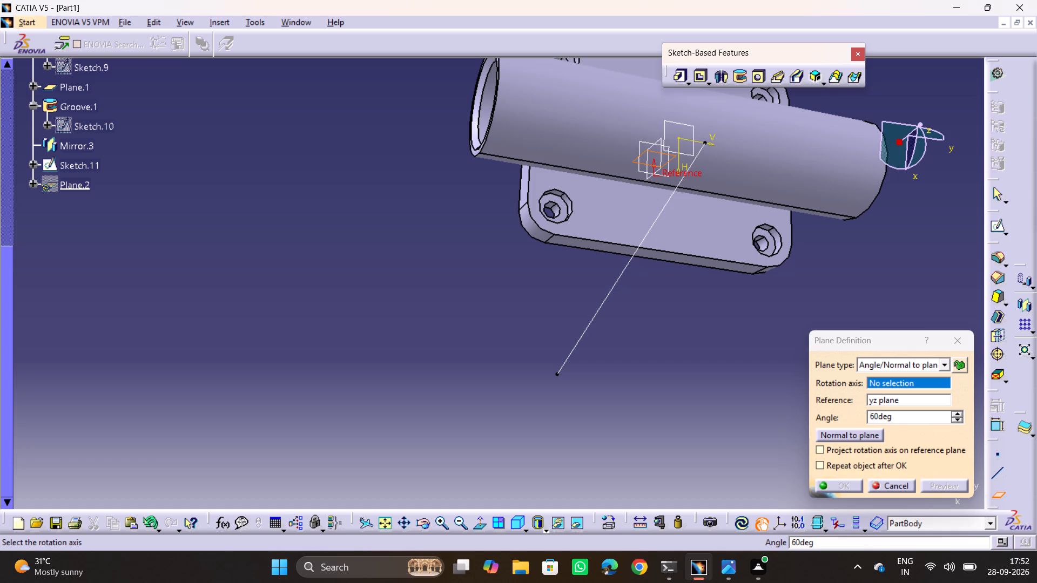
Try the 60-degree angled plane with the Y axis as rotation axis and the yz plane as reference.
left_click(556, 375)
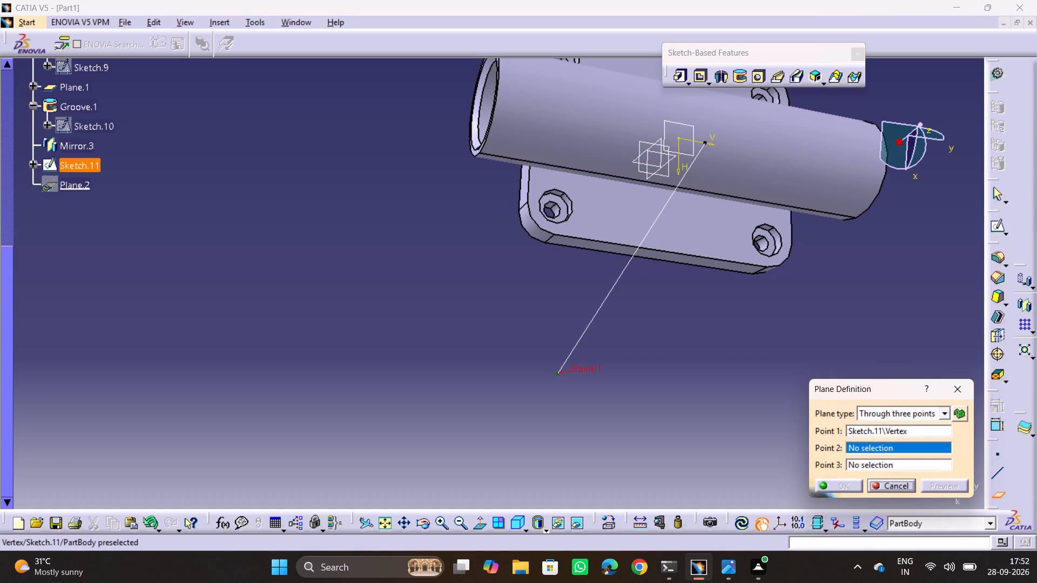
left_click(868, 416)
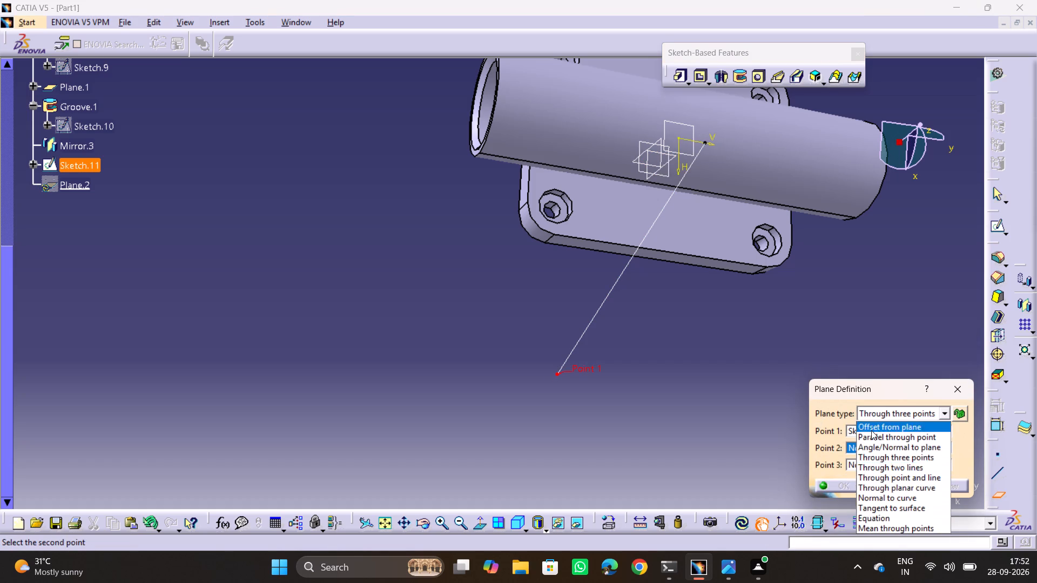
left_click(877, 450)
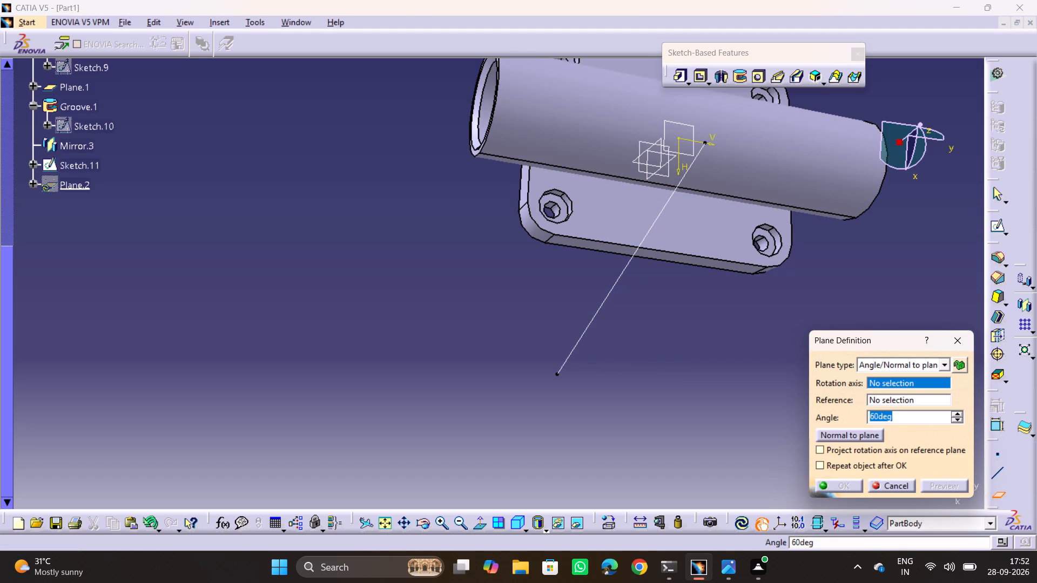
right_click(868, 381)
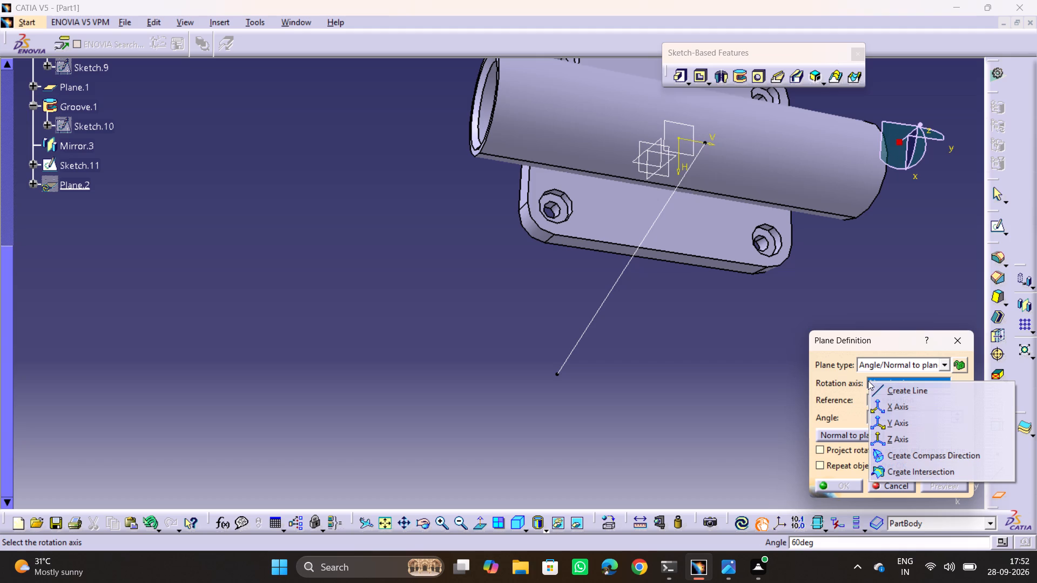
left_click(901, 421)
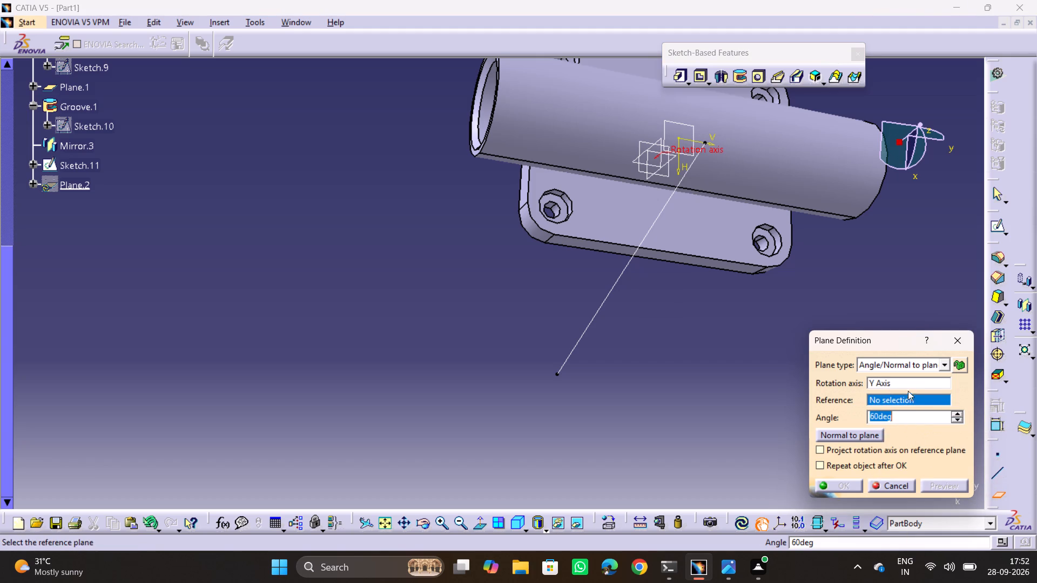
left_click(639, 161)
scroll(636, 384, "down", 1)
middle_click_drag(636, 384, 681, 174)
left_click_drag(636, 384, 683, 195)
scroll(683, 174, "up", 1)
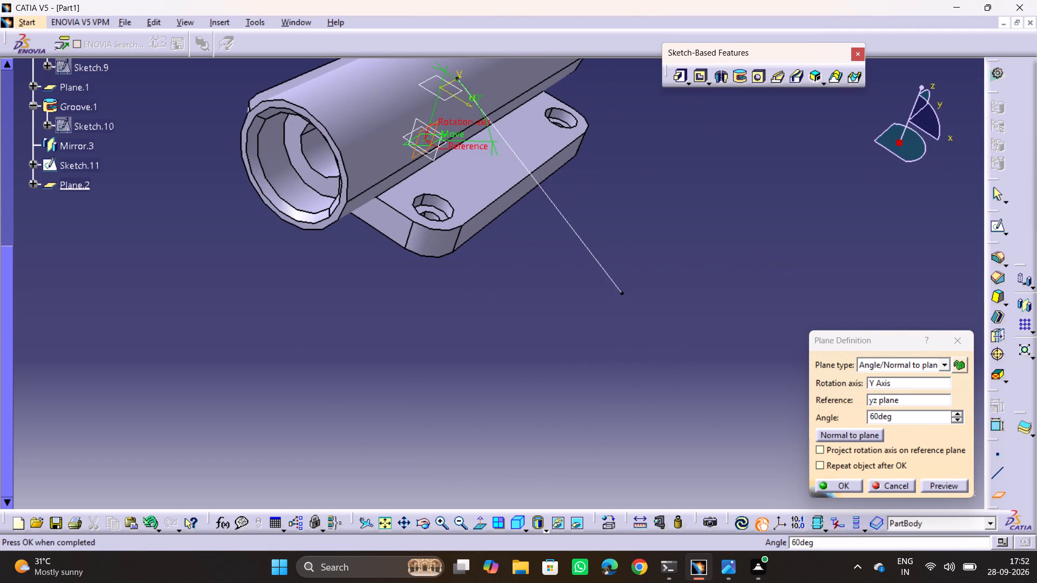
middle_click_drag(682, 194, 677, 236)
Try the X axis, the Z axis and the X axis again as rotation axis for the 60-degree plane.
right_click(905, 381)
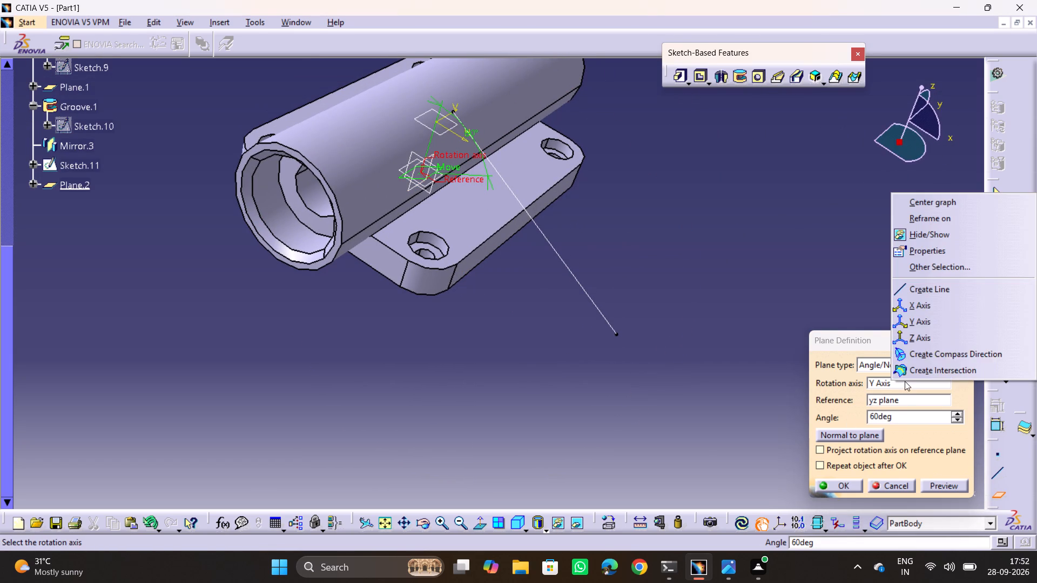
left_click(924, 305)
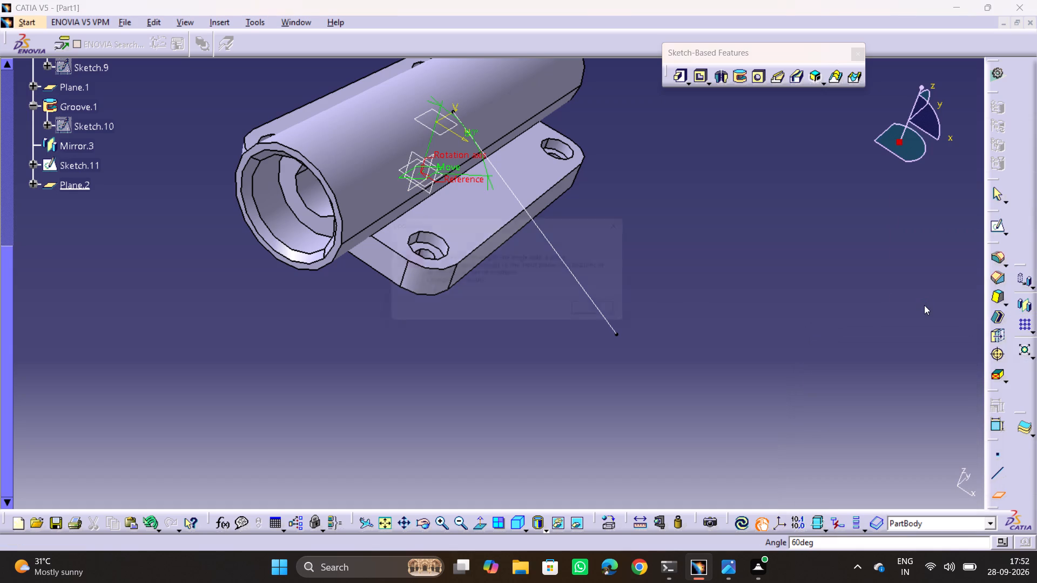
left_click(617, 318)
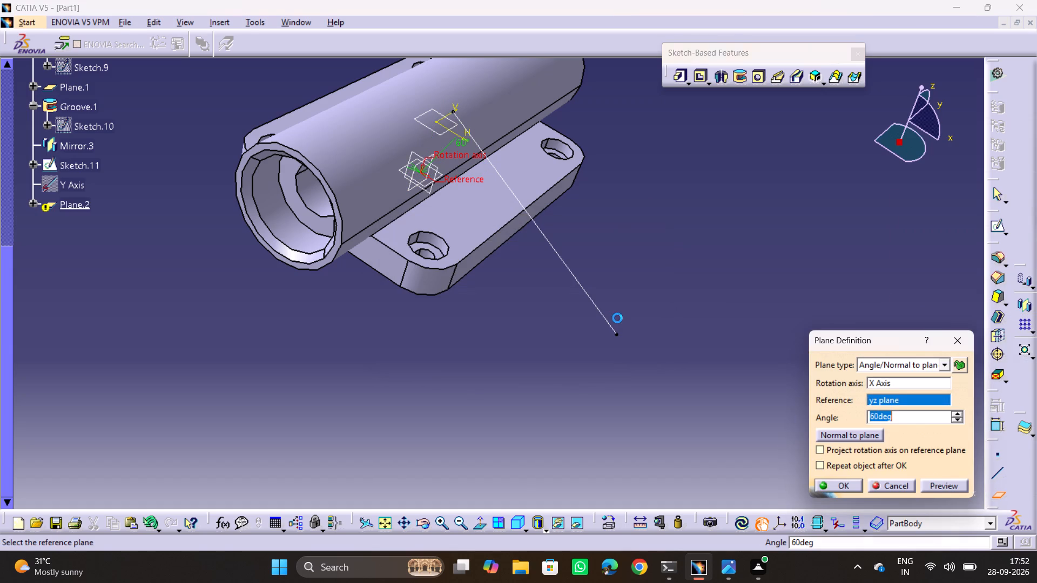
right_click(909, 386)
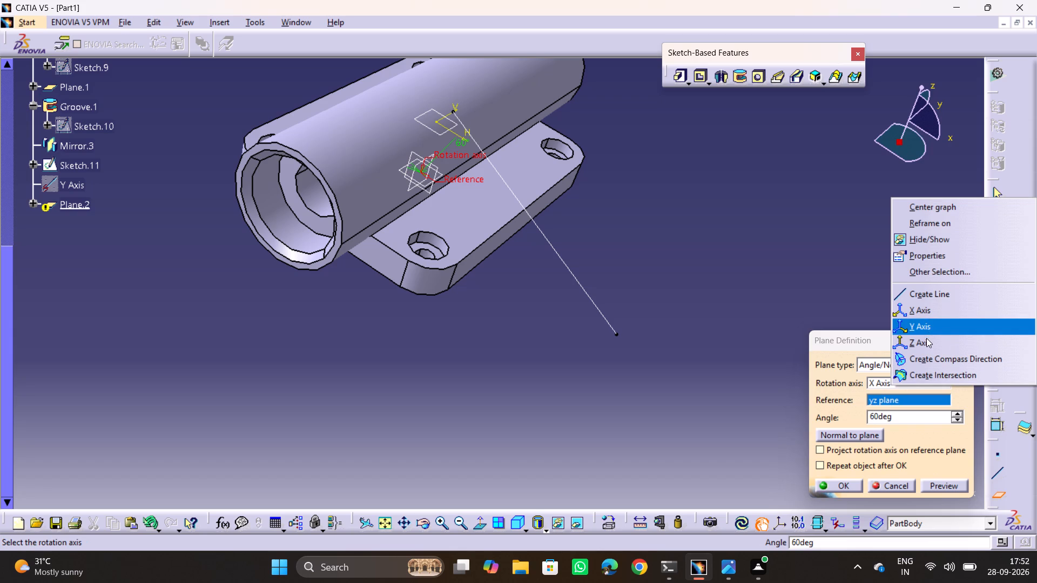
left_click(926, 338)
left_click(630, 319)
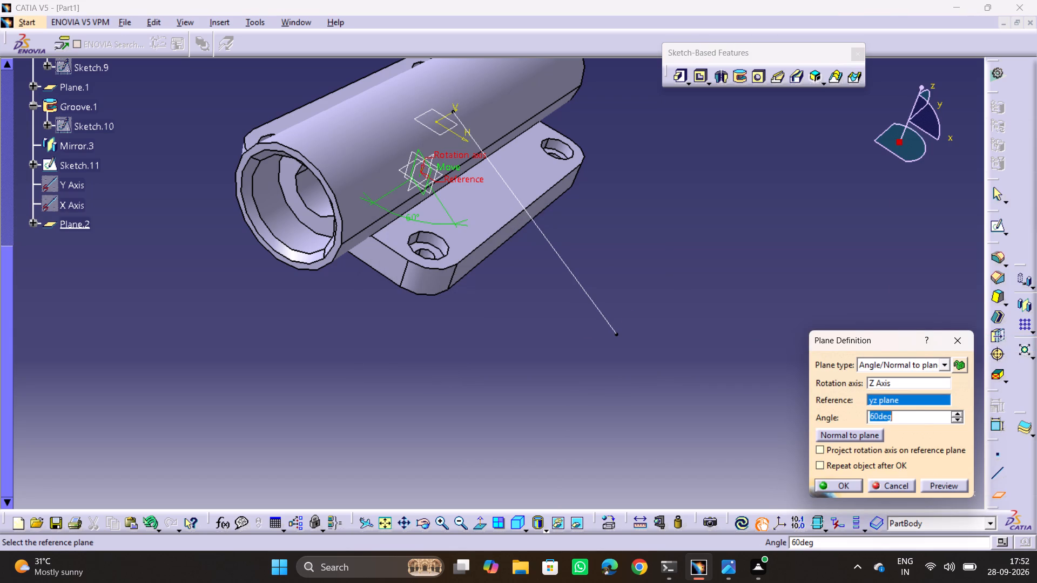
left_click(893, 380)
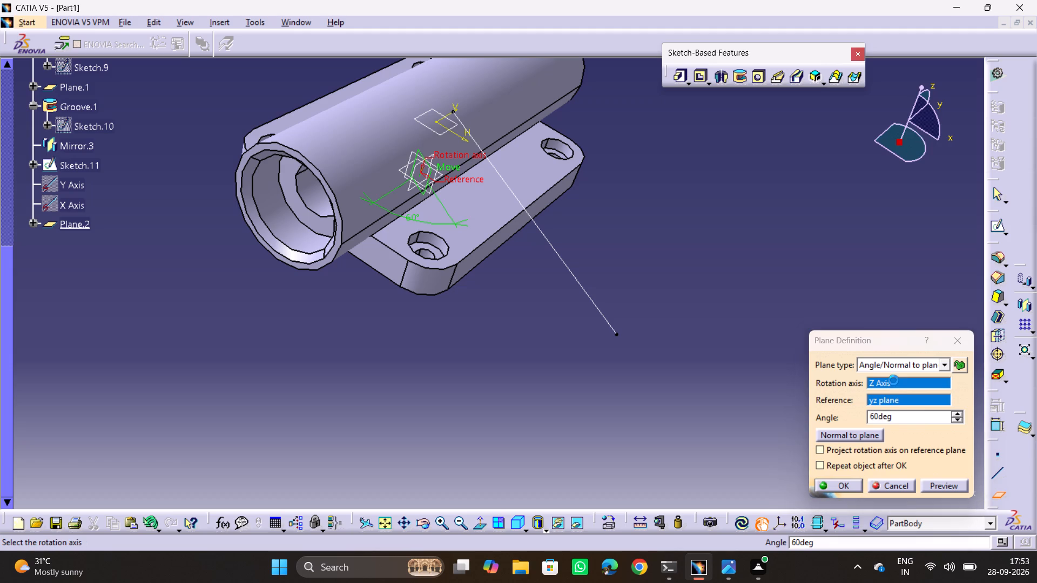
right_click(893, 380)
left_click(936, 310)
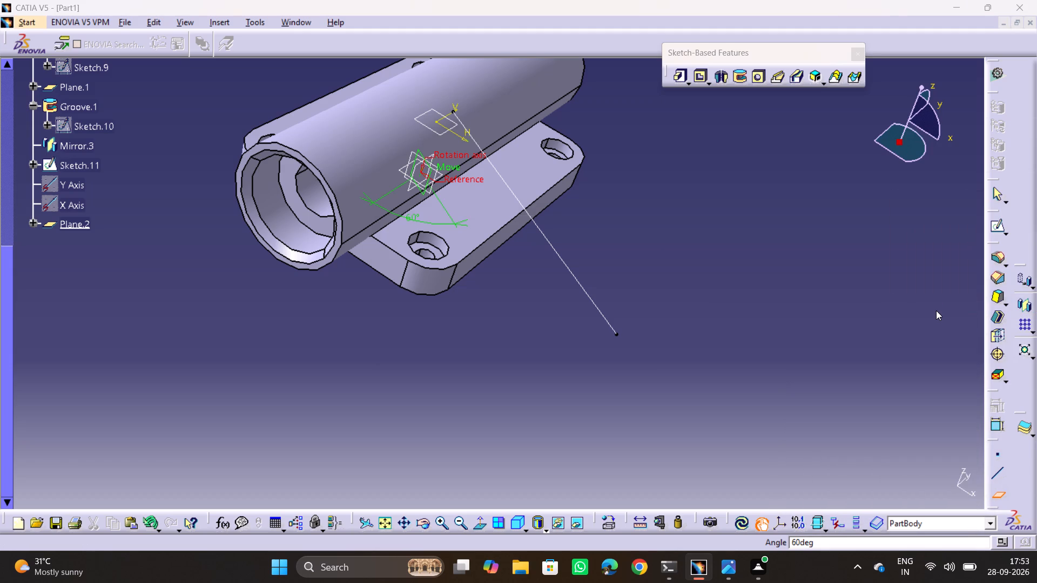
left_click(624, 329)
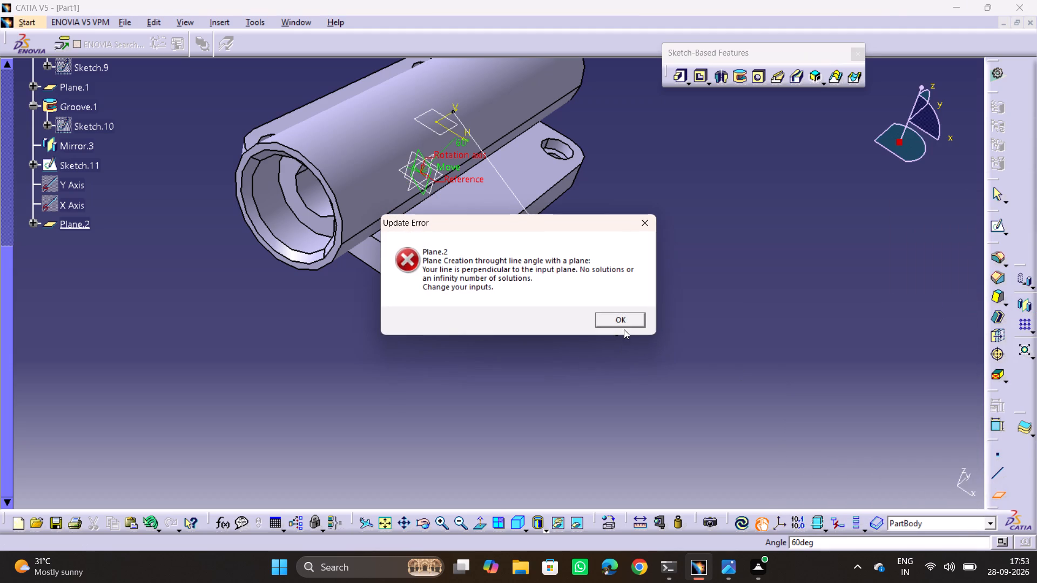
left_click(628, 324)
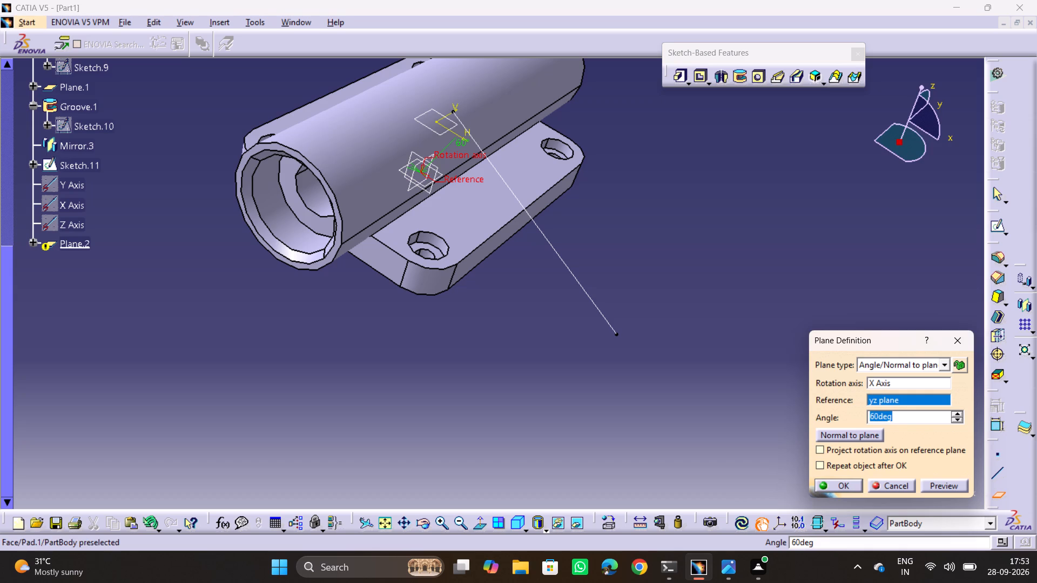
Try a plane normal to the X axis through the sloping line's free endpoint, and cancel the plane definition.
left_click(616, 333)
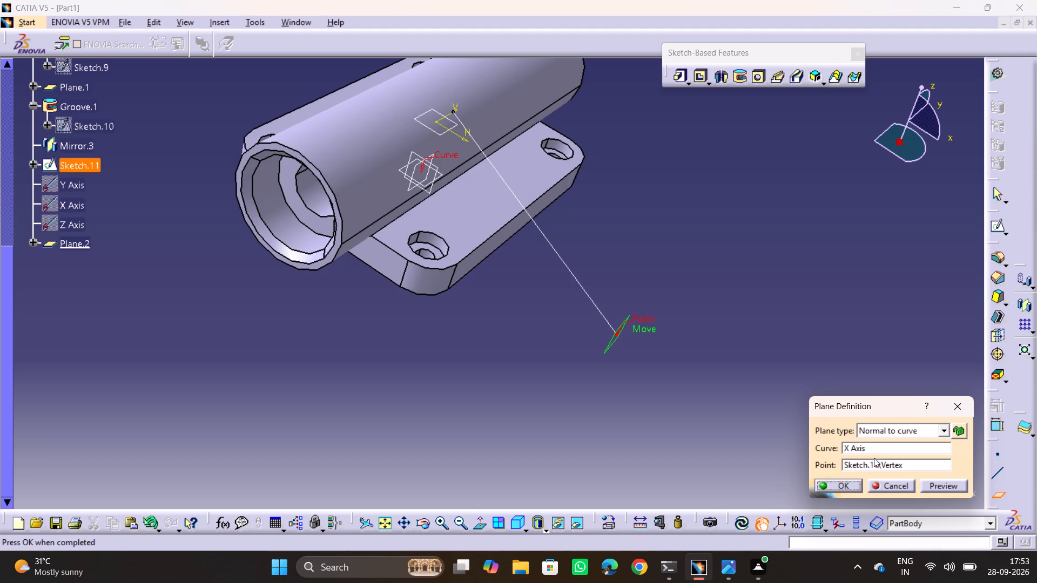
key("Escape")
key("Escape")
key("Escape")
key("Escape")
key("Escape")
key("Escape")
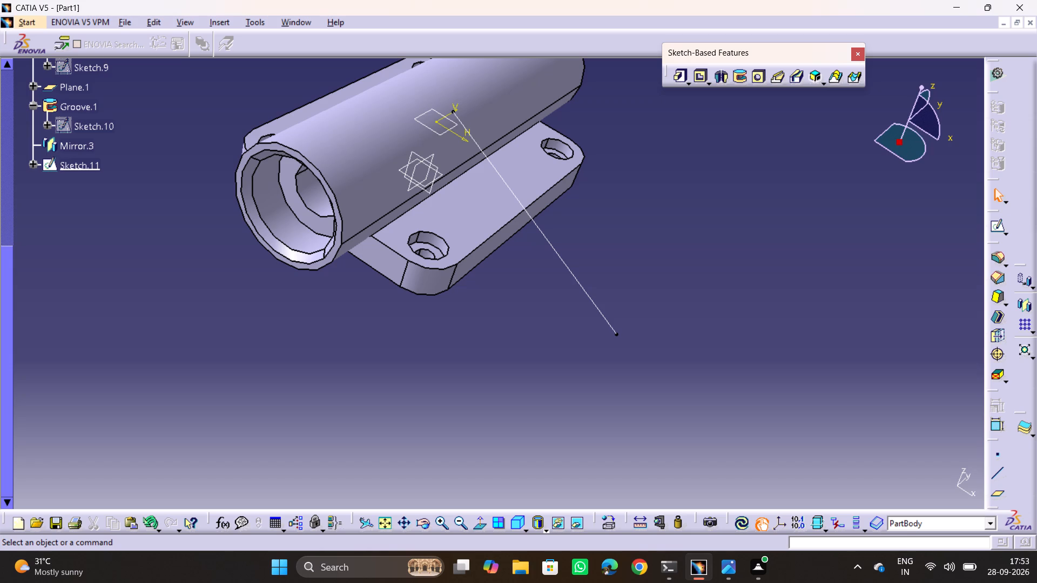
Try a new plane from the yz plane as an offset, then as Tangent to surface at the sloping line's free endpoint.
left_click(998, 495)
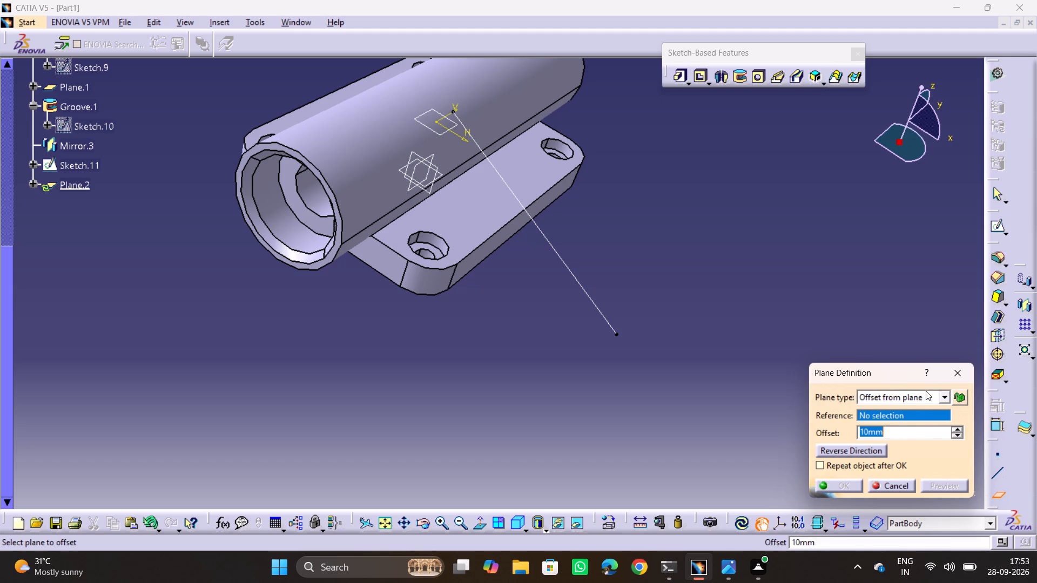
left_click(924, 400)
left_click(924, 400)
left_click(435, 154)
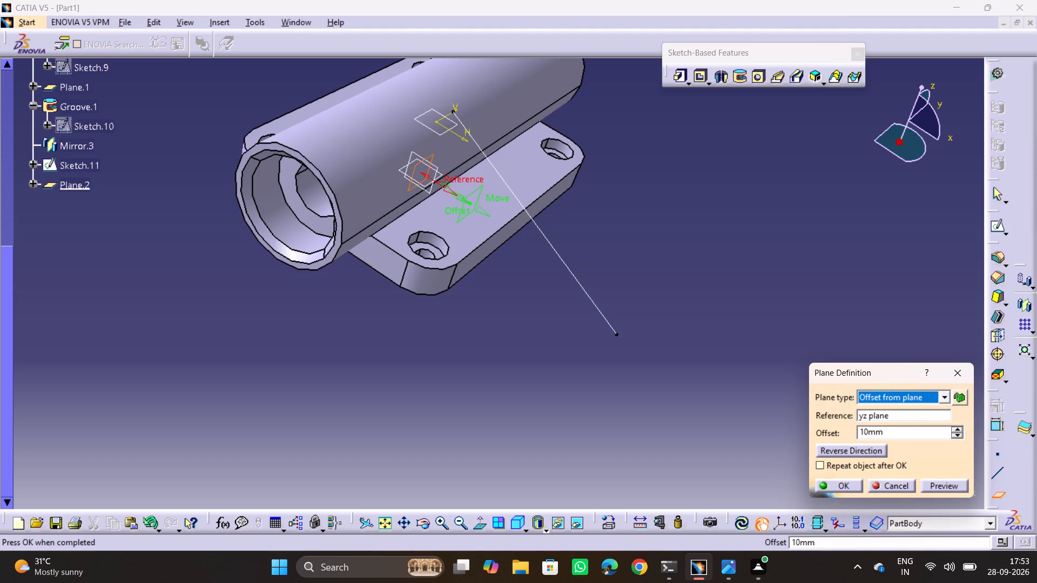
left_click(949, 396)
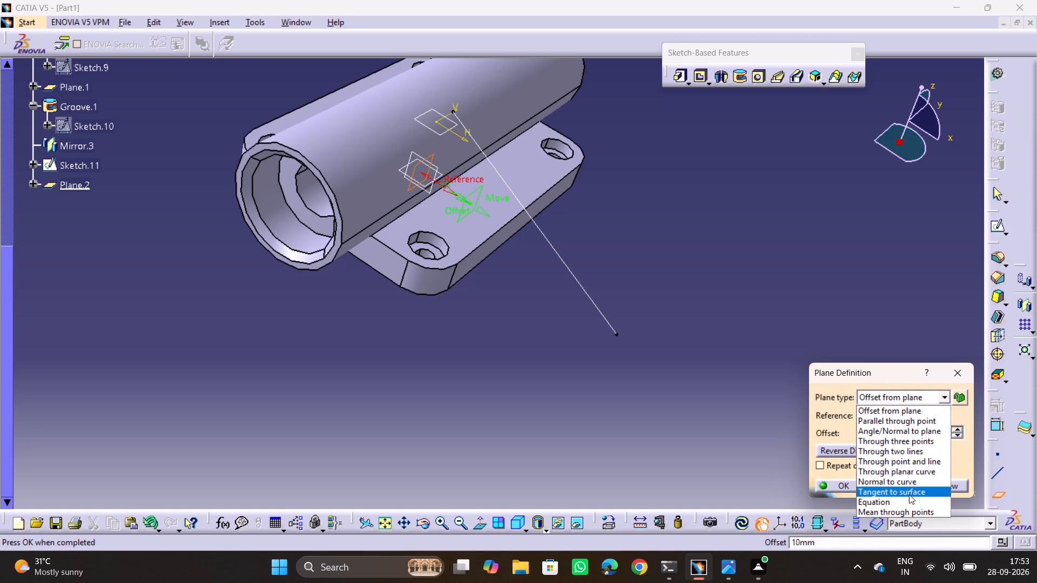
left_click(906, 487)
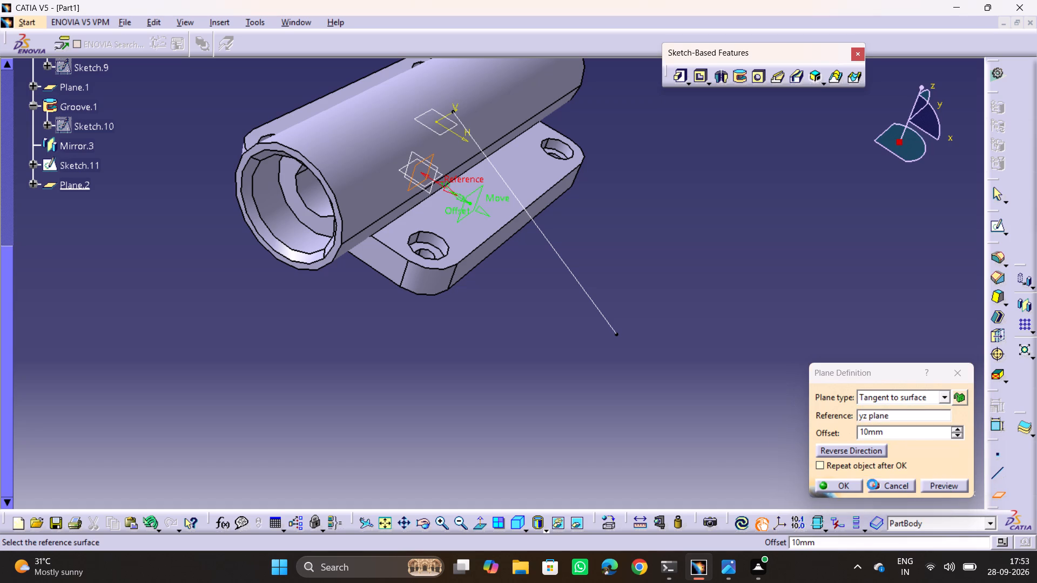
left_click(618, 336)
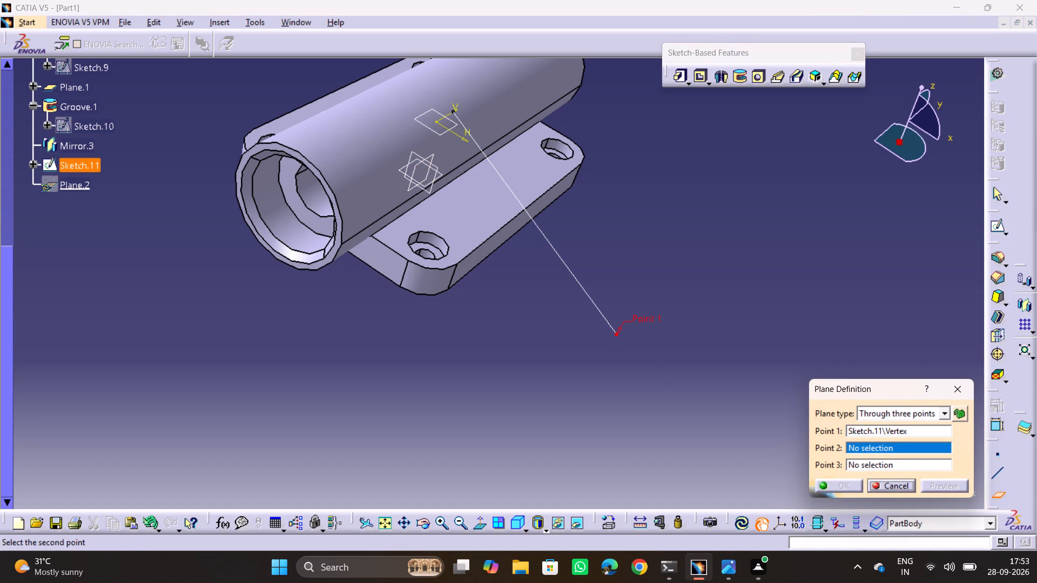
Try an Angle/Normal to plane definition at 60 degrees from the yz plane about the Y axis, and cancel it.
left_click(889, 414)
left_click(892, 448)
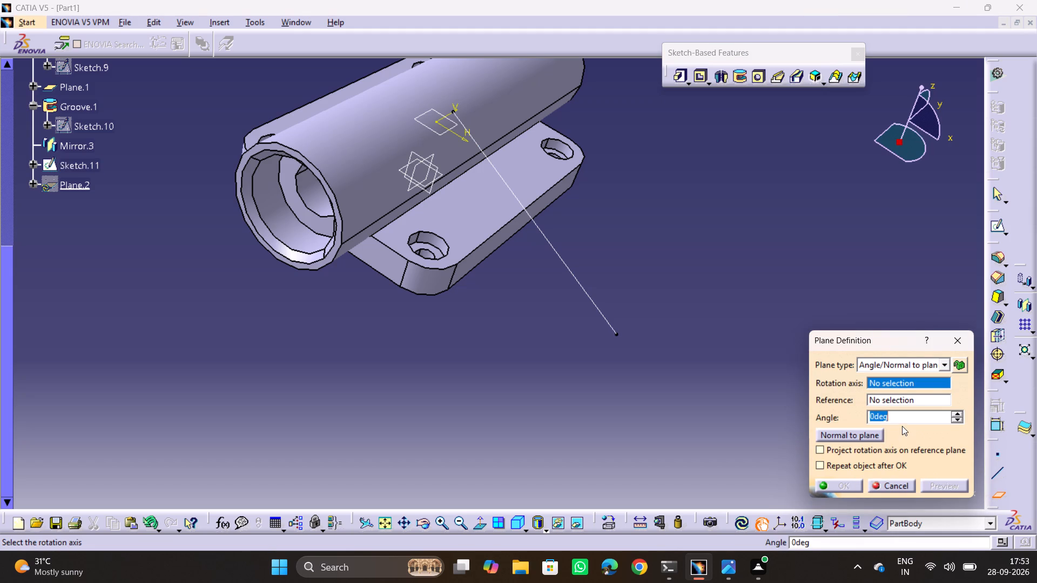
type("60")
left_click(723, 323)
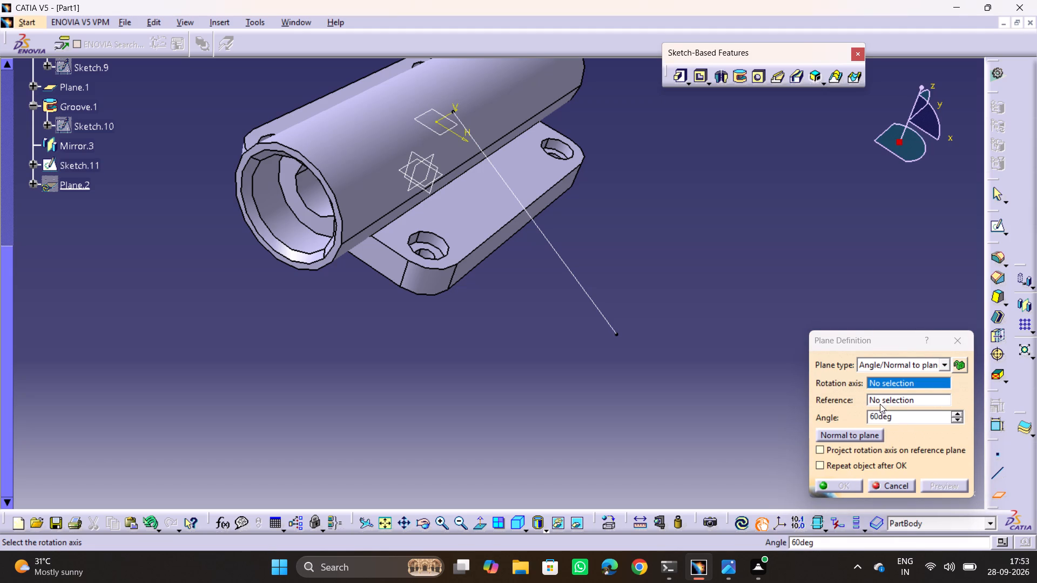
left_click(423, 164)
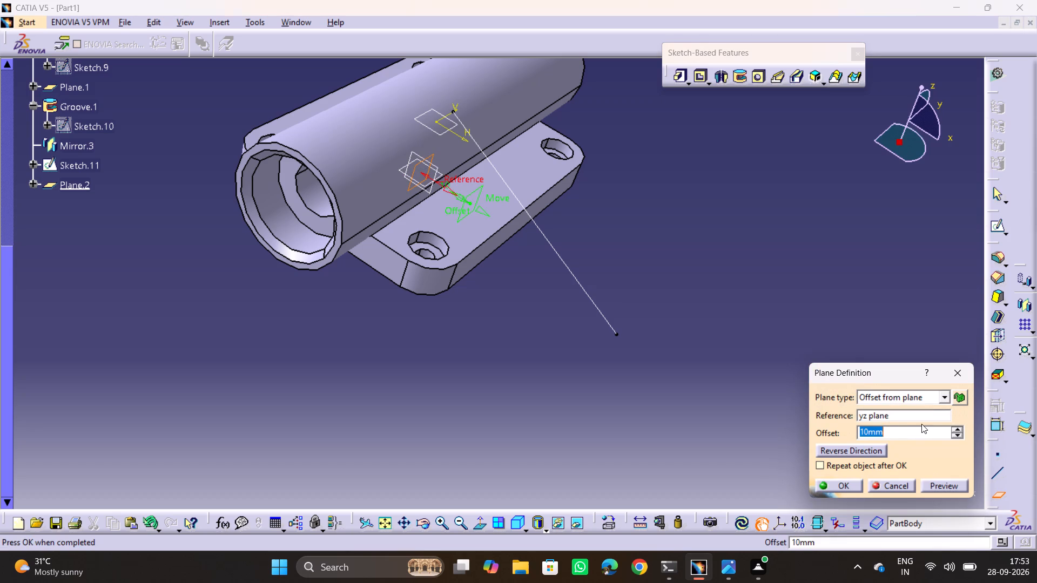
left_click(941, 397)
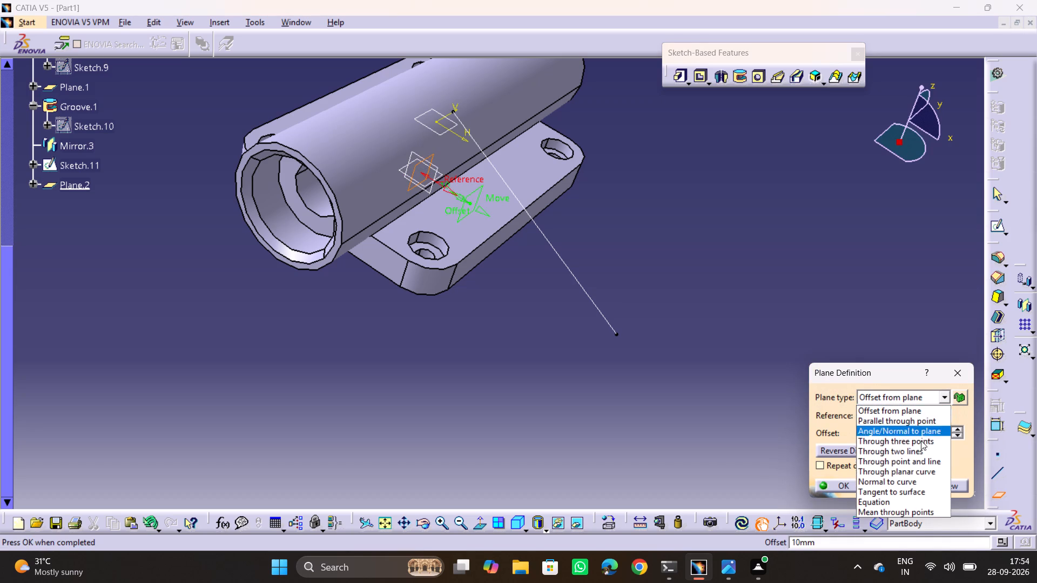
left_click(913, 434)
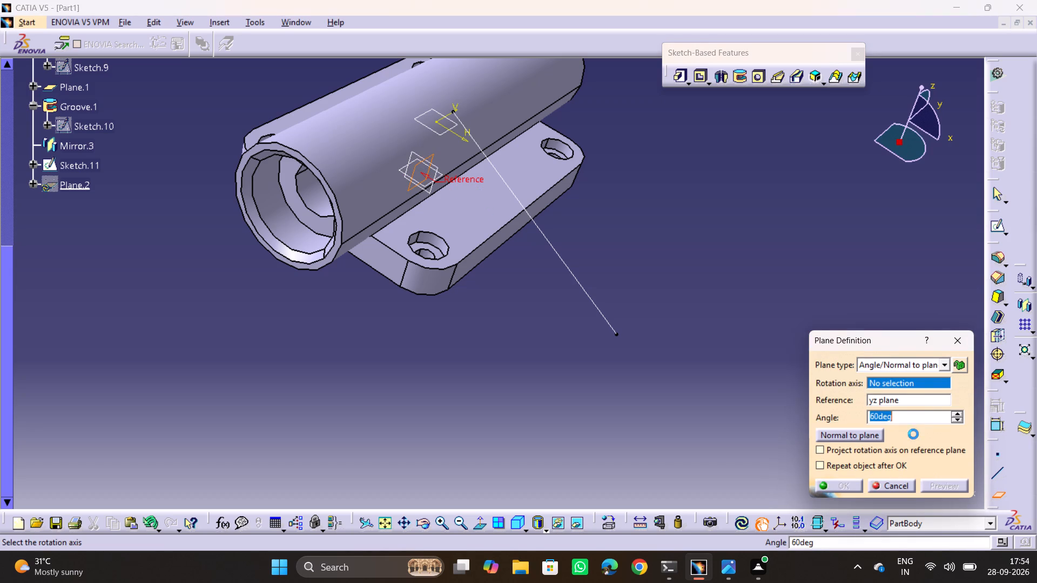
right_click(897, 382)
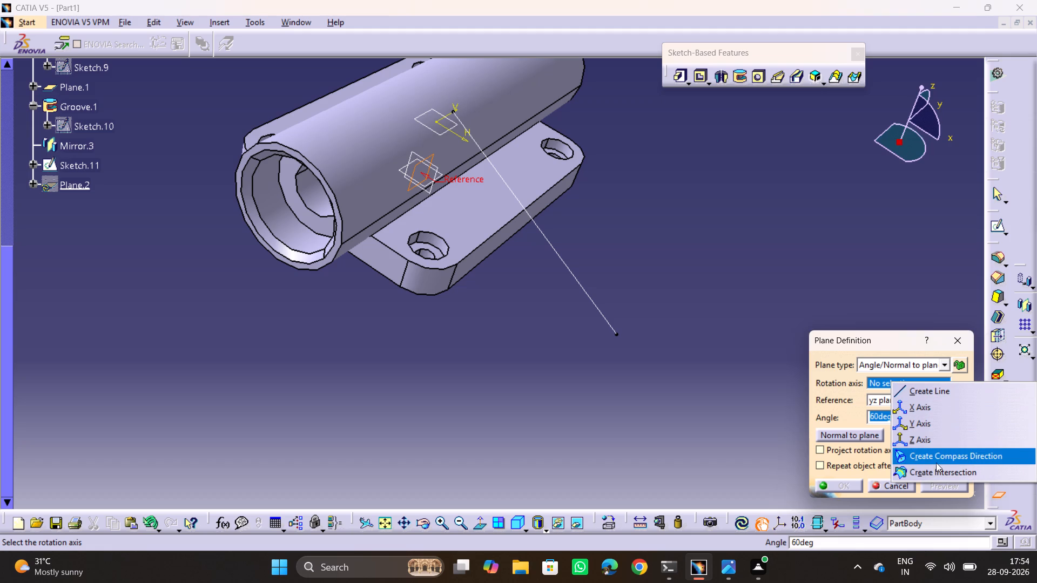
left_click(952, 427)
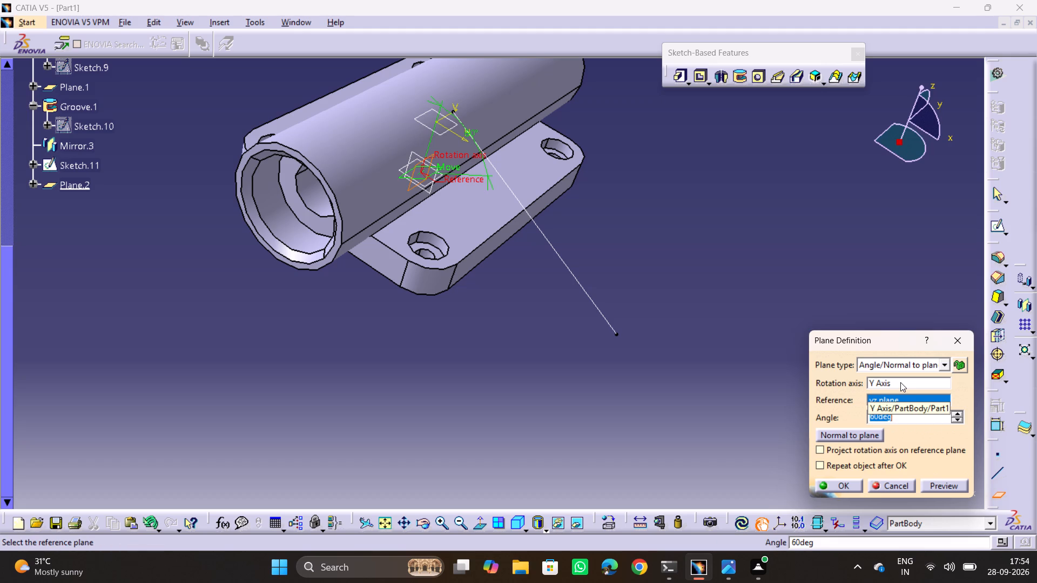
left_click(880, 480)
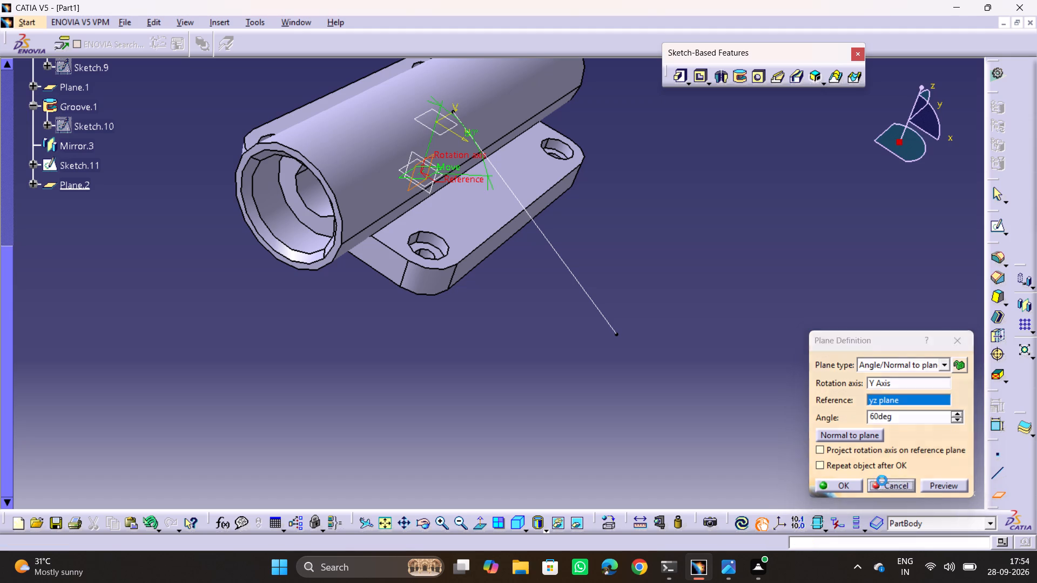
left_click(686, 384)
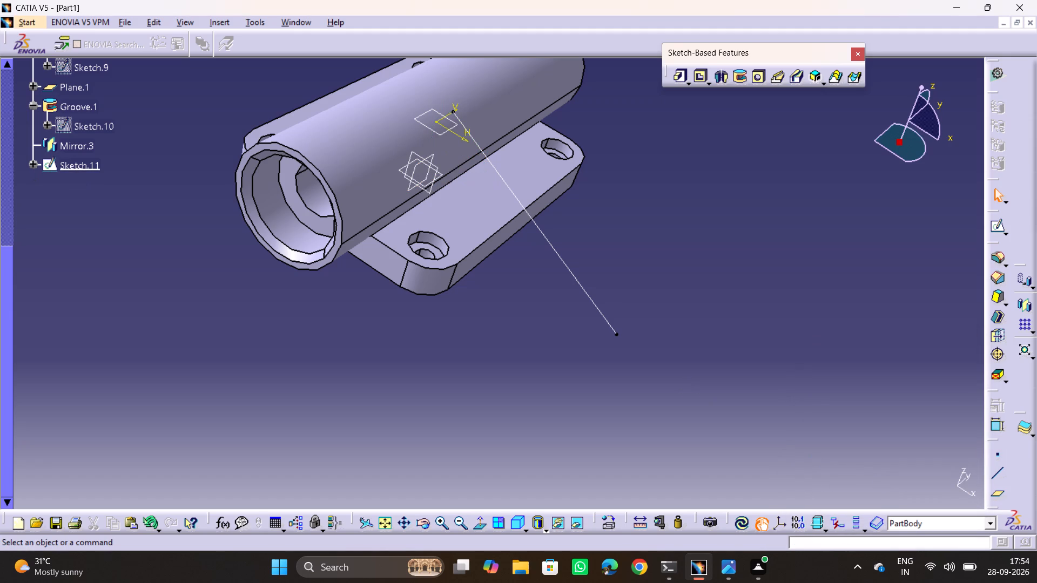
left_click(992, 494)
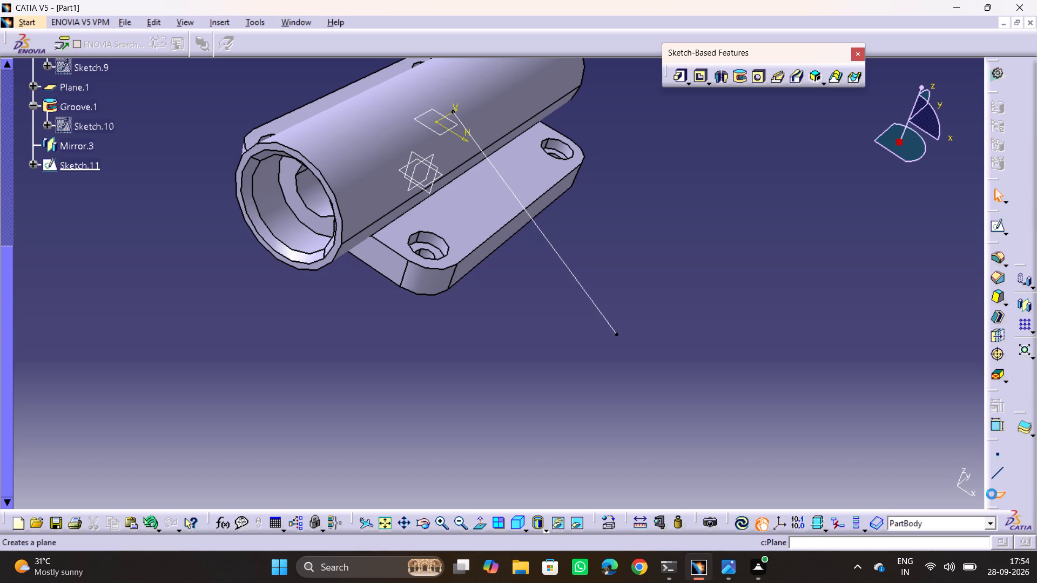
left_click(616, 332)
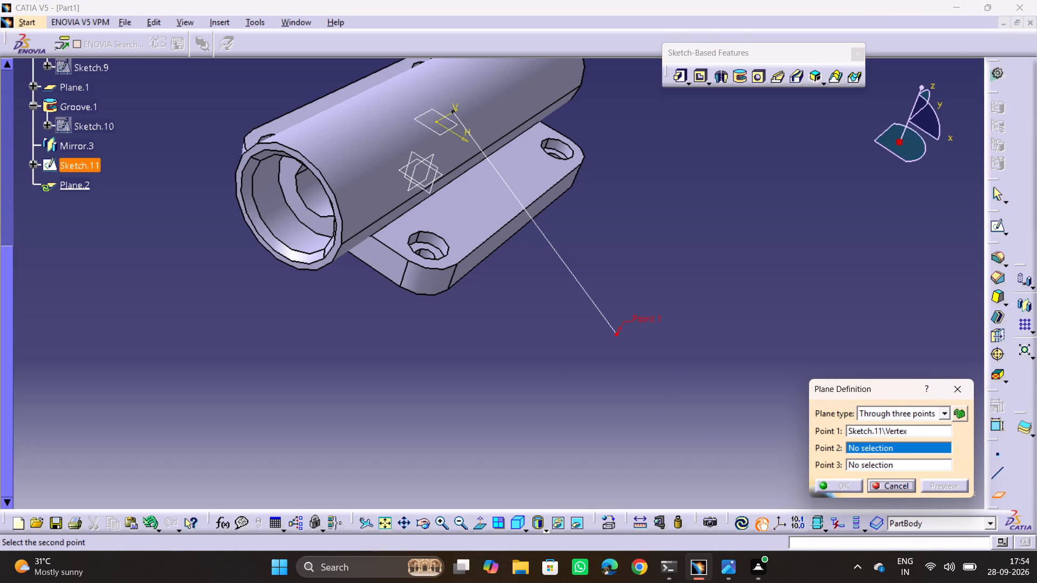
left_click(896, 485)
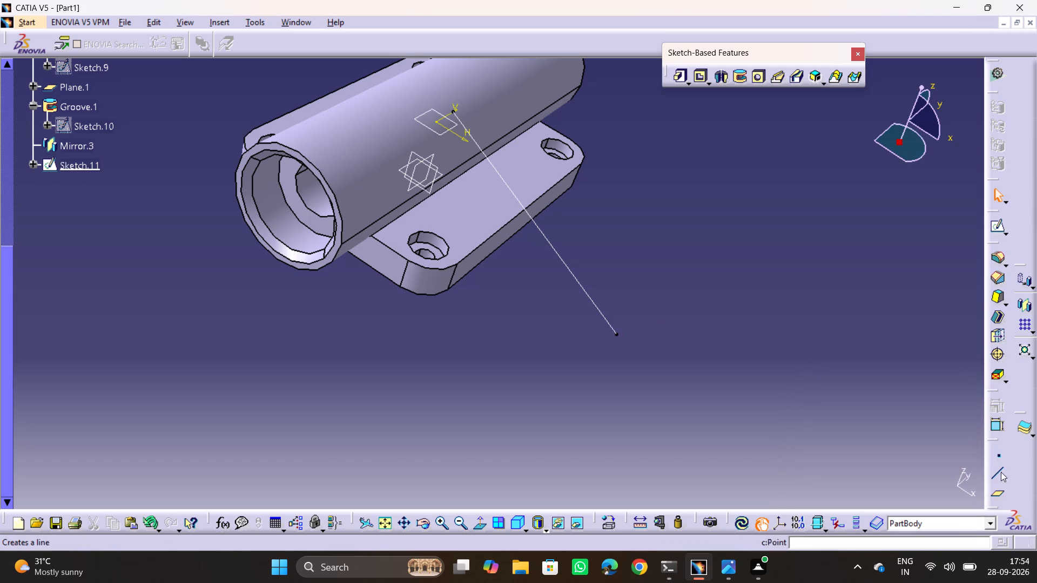
Create a reference plane parallel to the yz plane through the sloping line's free endpoint.
left_click(998, 497)
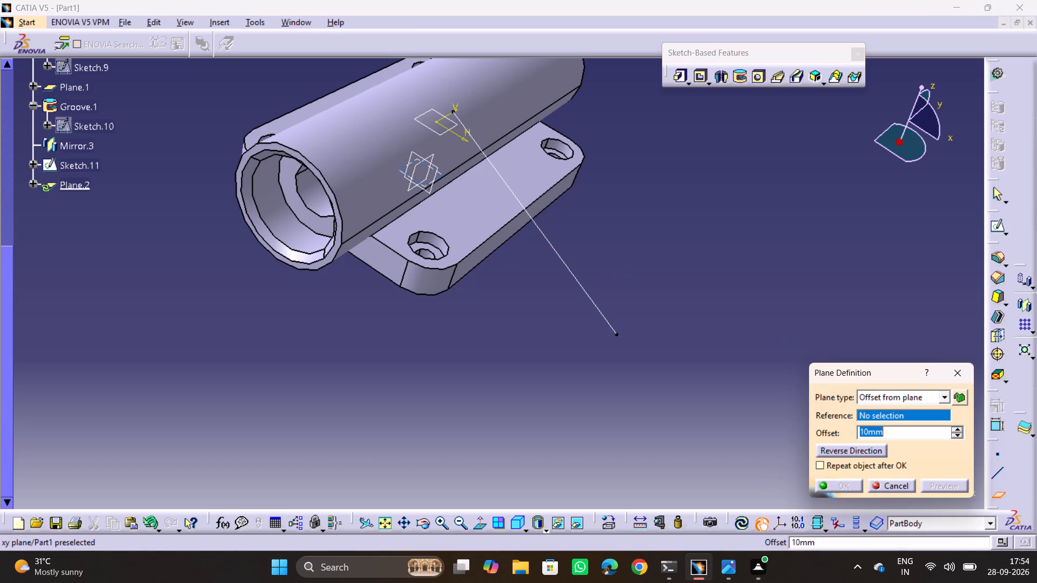
left_click(416, 165)
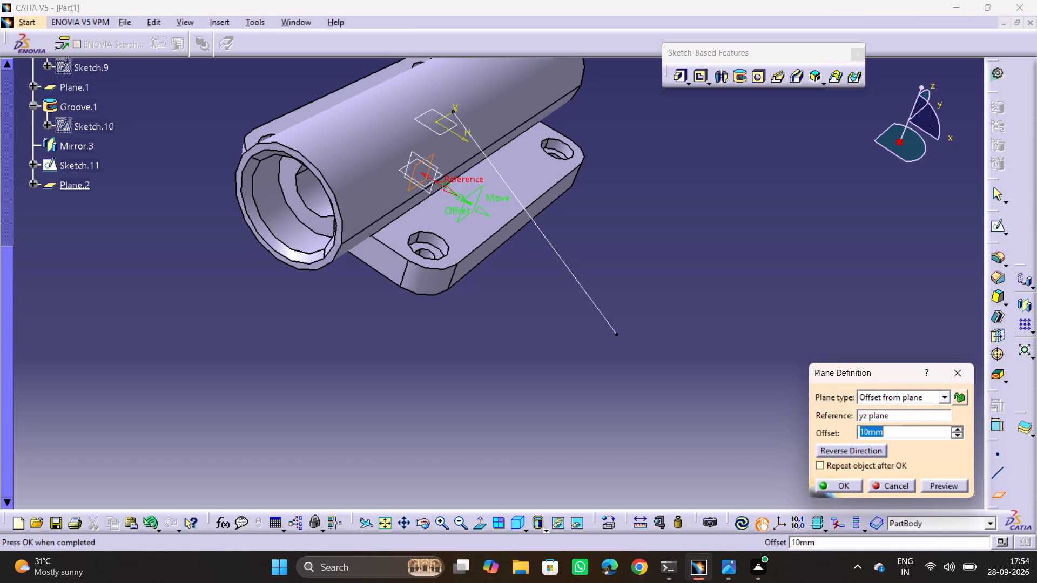
left_click(617, 335)
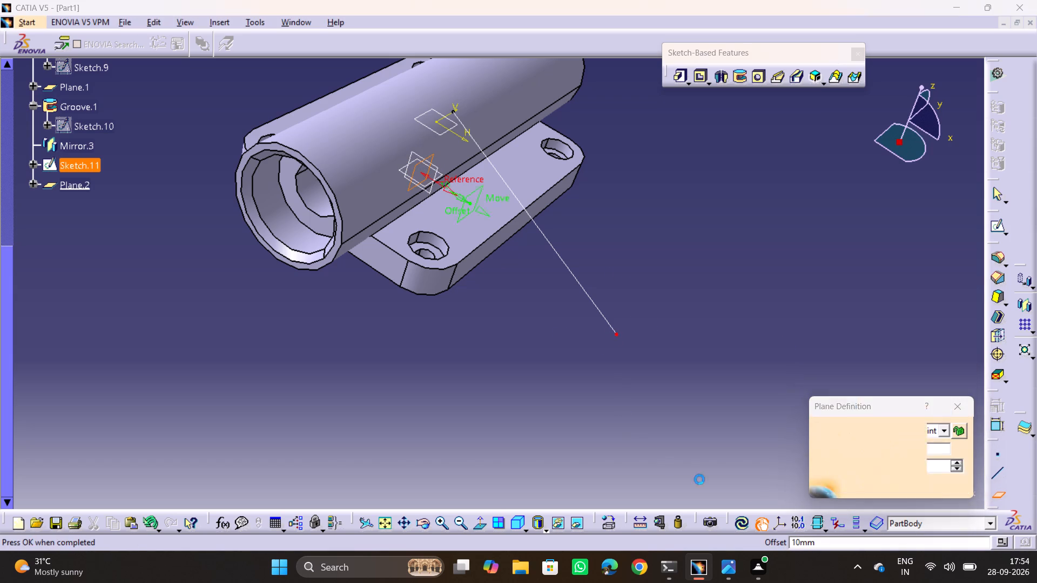
left_click(838, 487)
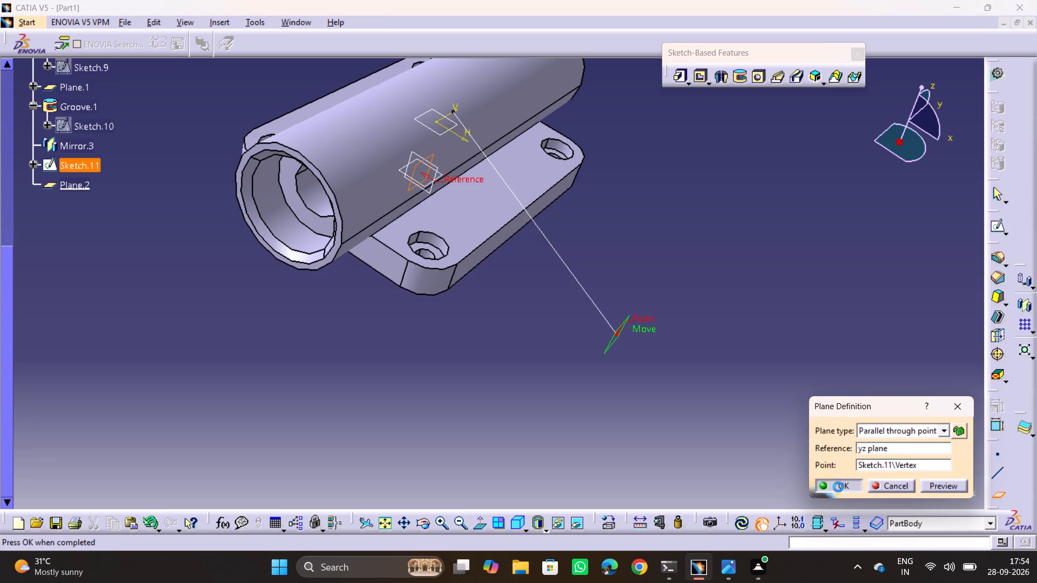
left_click(686, 424)
Start an Angle/Normal plane at 60 degrees, referenced to the new endpoint plane, with the X axis as rotation axis.
middle_click_drag(648, 424, 578, 328)
left_click_drag(634, 422, 578, 328)
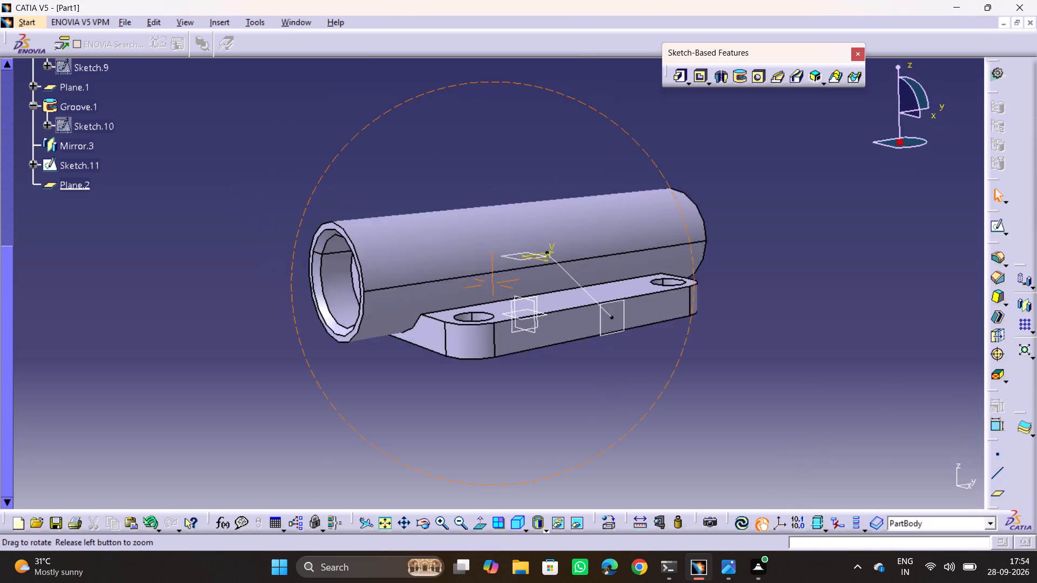
middle_click_drag(578, 328, 622, 418)
left_click_drag(578, 328, 622, 418)
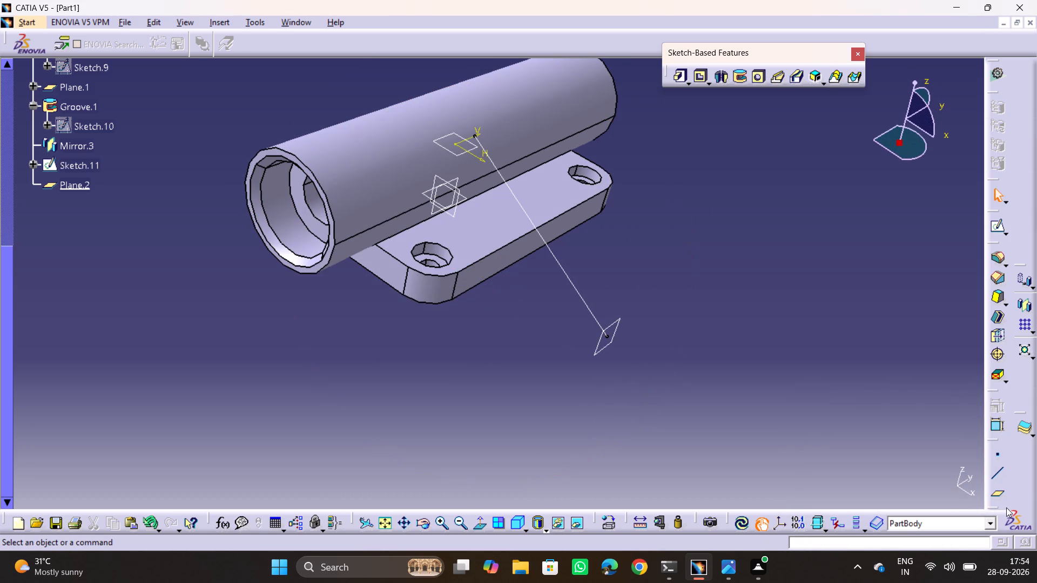
left_click(1007, 492)
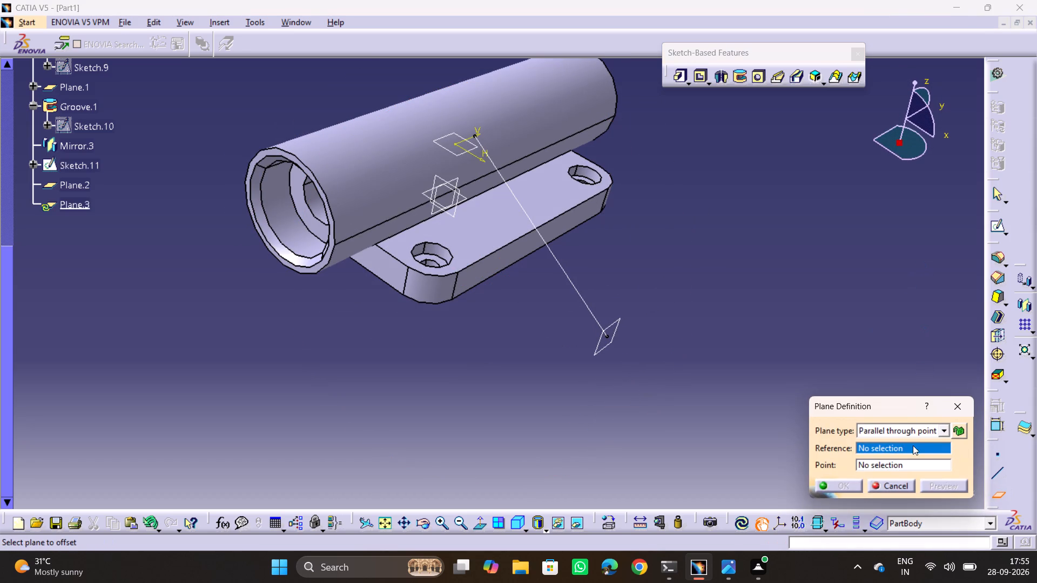
left_click(914, 434)
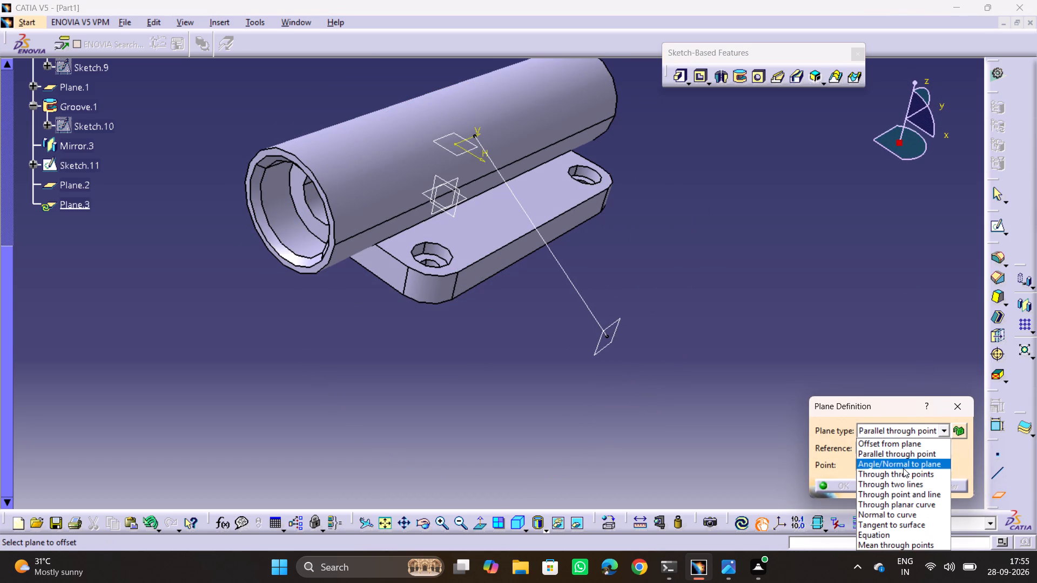
left_click(903, 468)
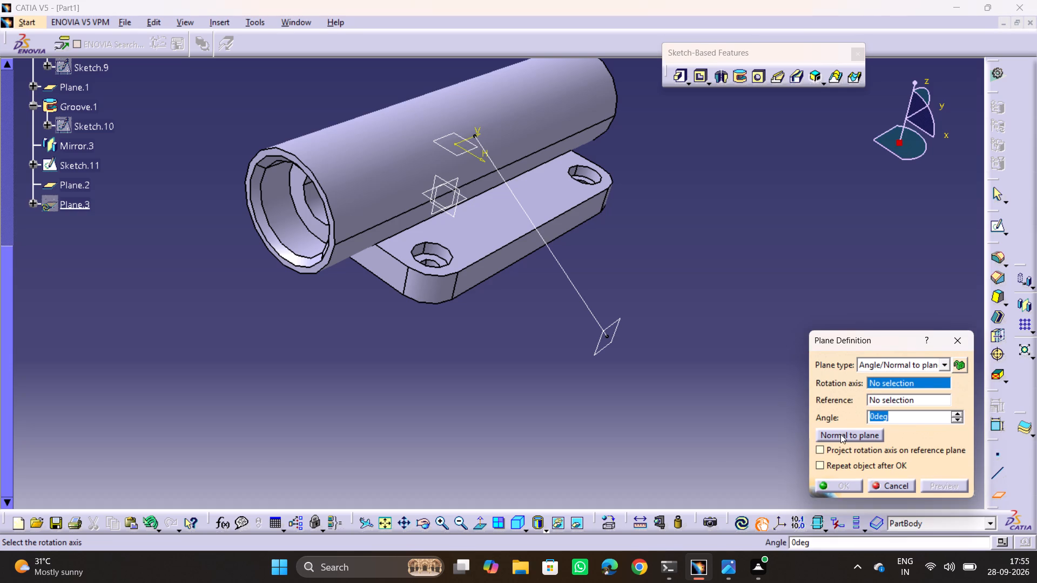
type("60")
left_click(810, 315)
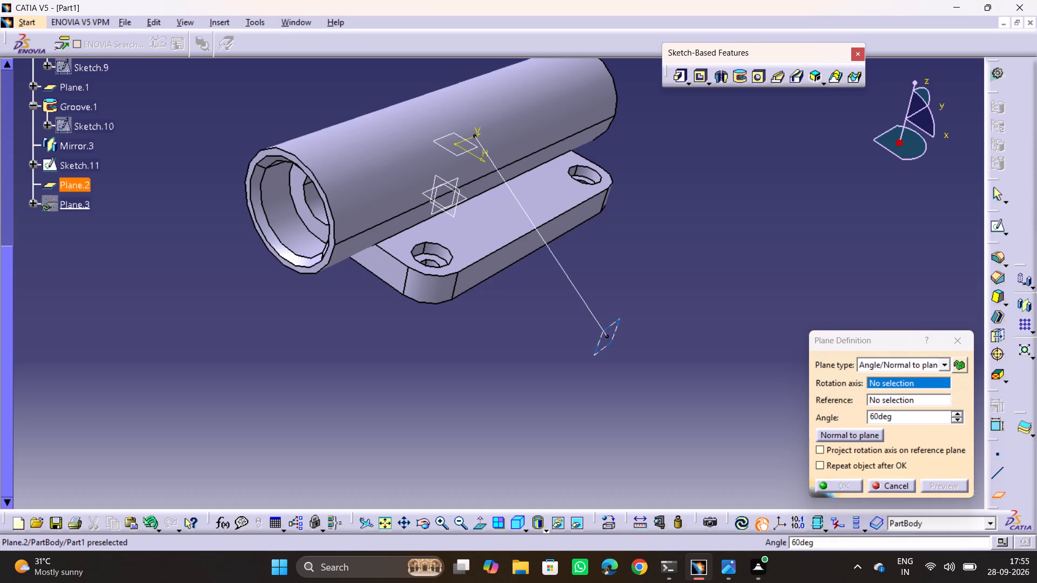
left_click(879, 399)
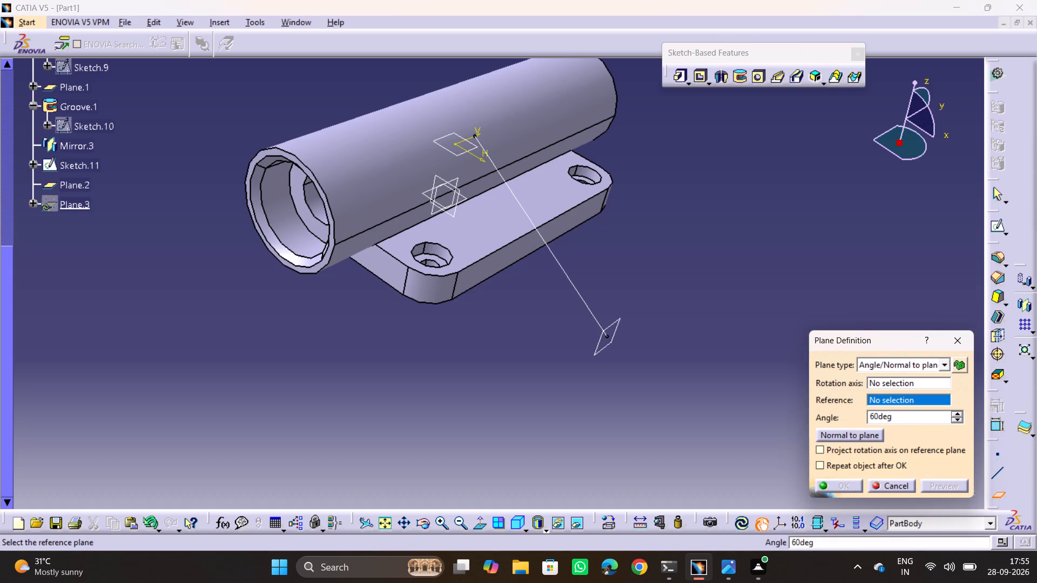
left_click(612, 319)
left_click(615, 324)
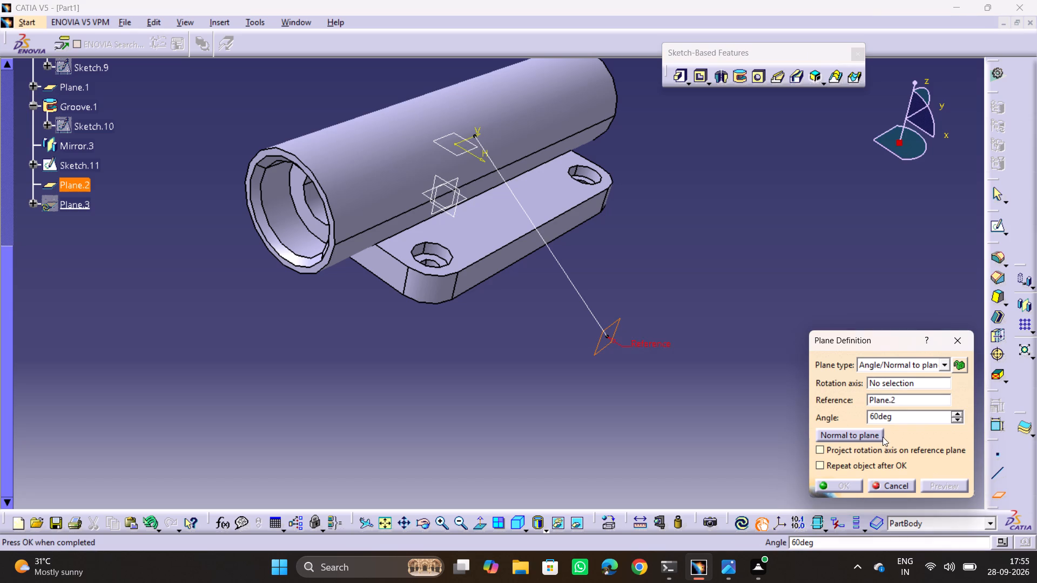
left_click(912, 387)
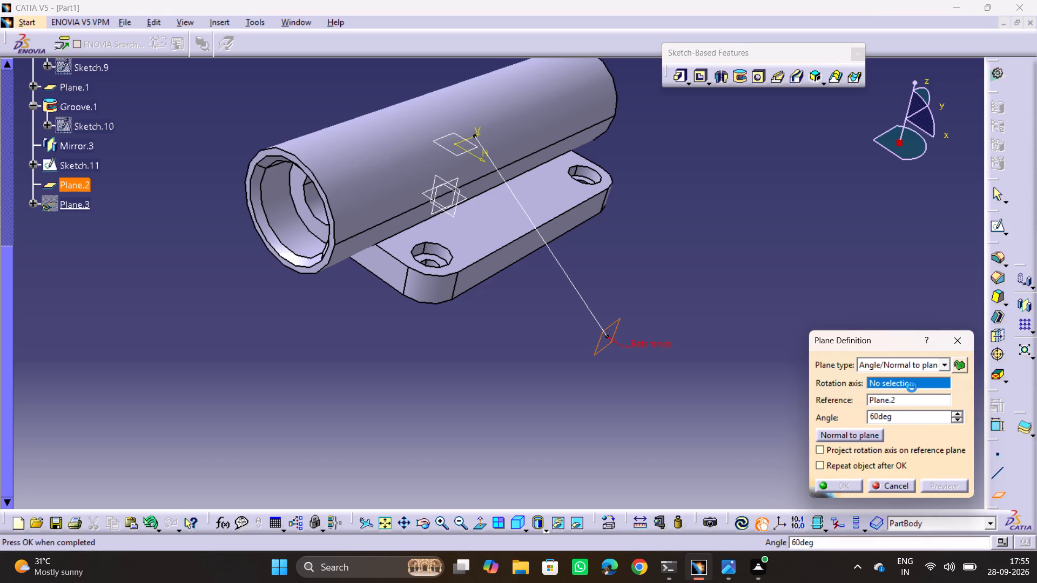
right_click(919, 379)
left_click(930, 400)
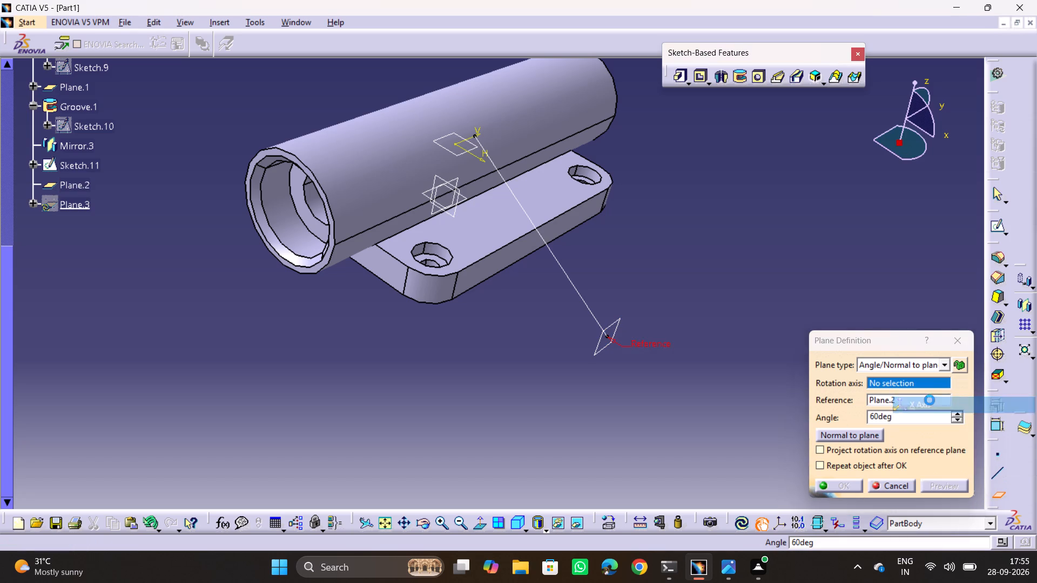
left_click(618, 315)
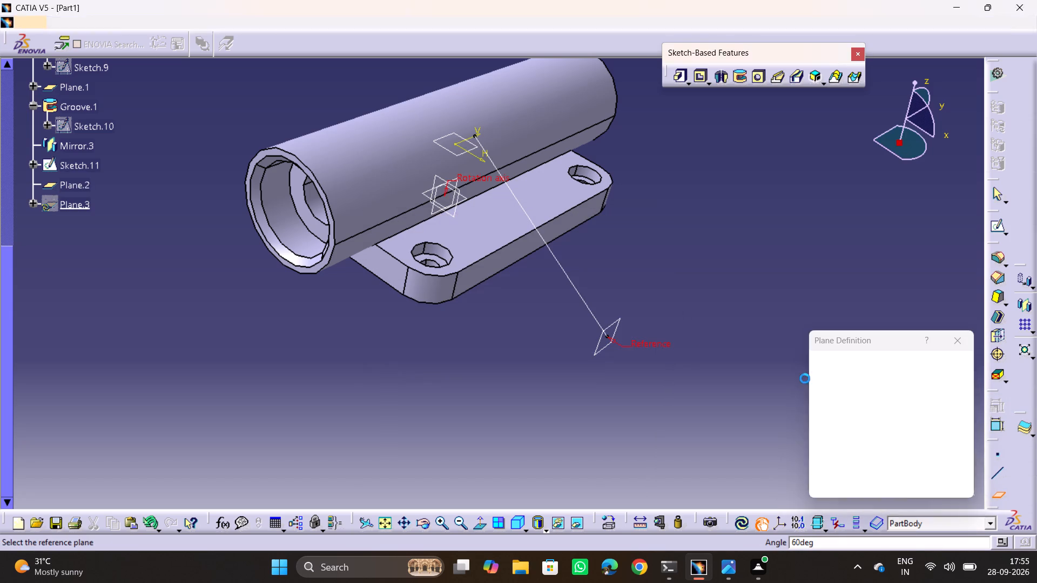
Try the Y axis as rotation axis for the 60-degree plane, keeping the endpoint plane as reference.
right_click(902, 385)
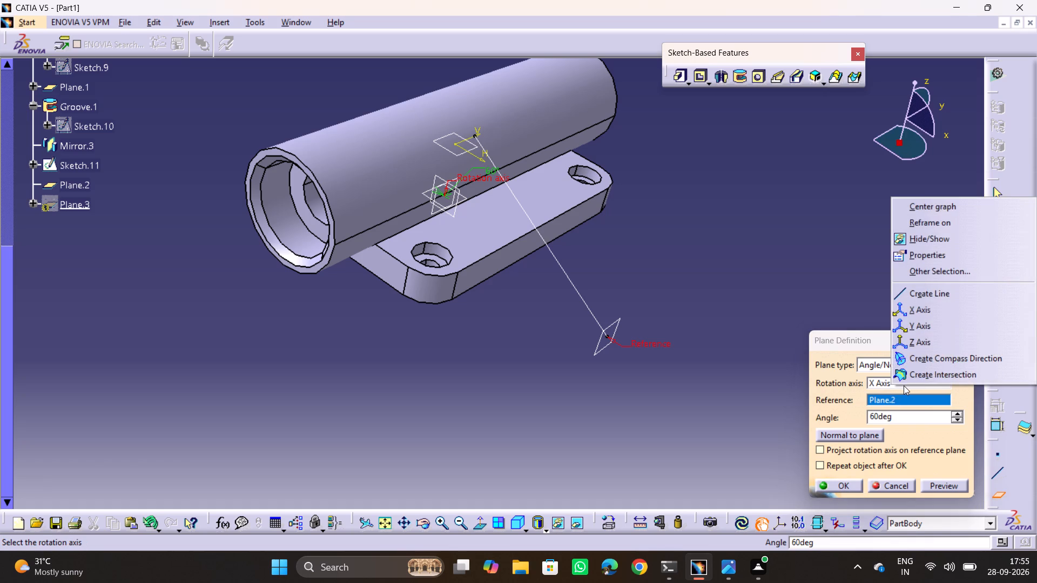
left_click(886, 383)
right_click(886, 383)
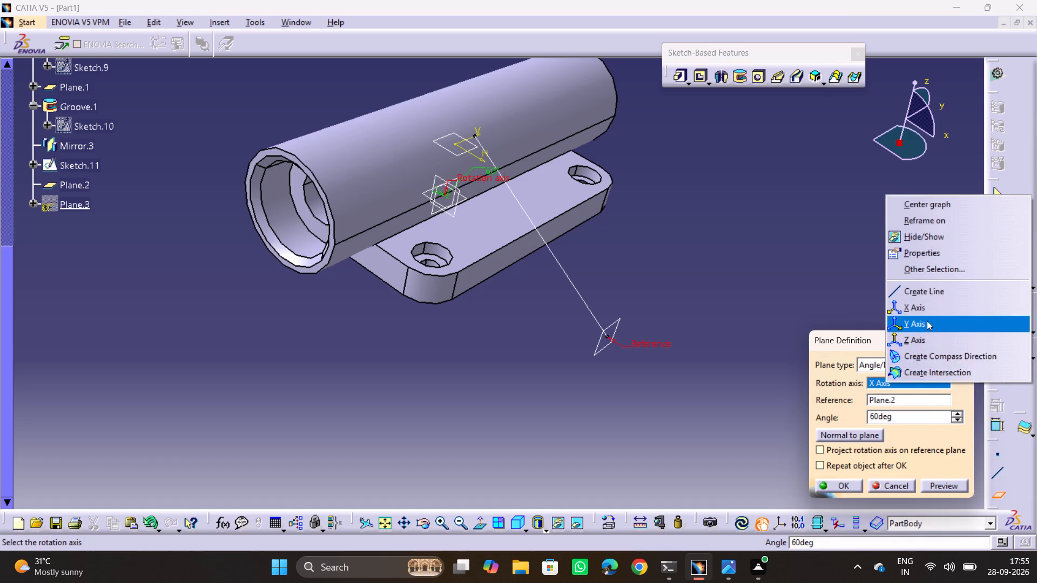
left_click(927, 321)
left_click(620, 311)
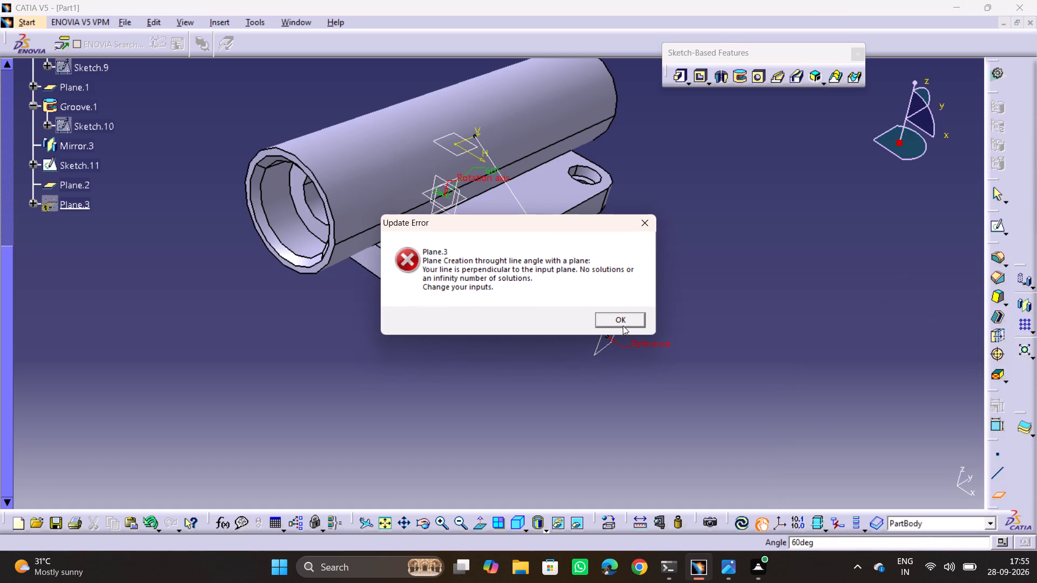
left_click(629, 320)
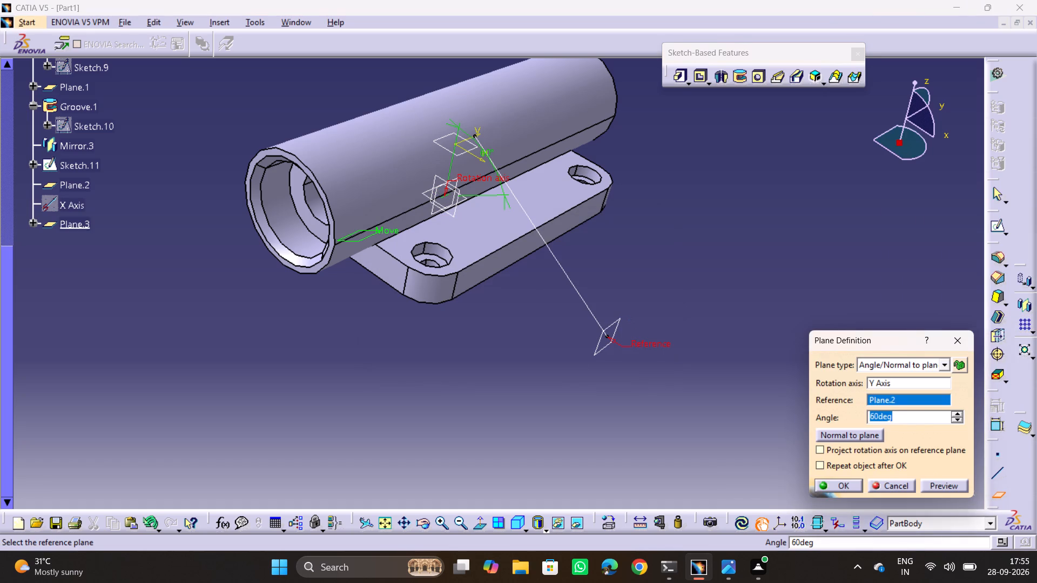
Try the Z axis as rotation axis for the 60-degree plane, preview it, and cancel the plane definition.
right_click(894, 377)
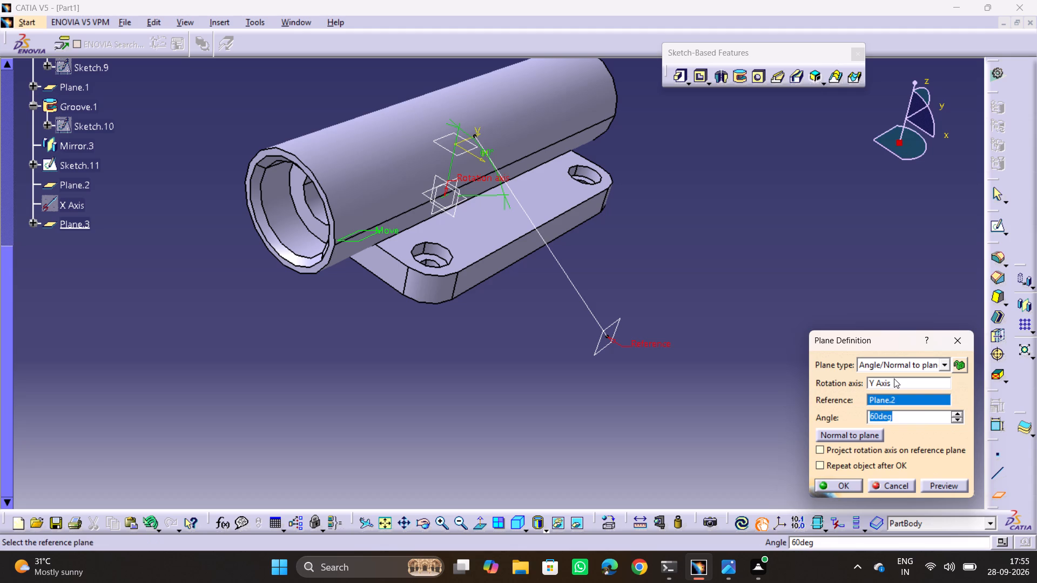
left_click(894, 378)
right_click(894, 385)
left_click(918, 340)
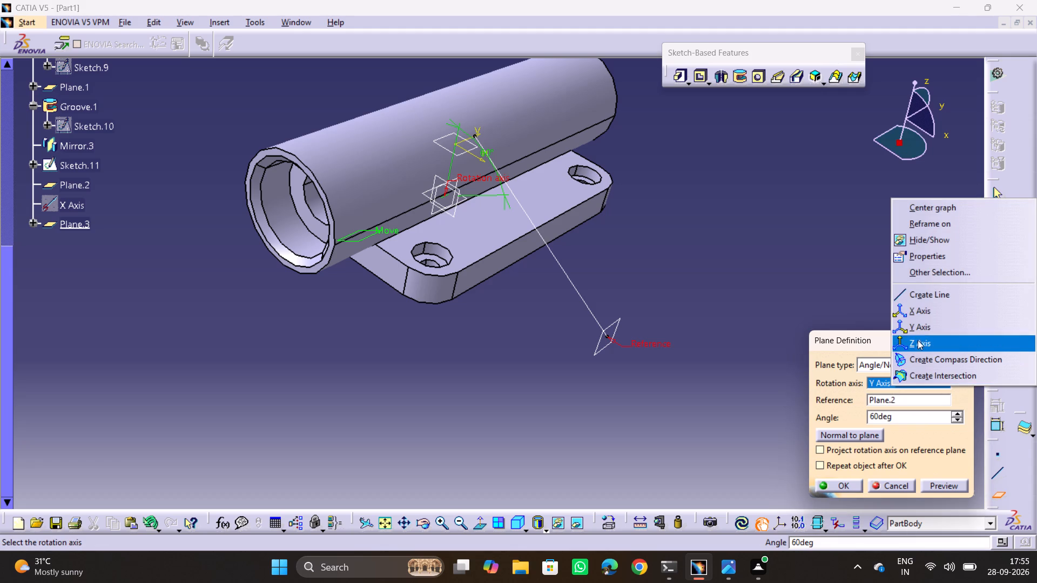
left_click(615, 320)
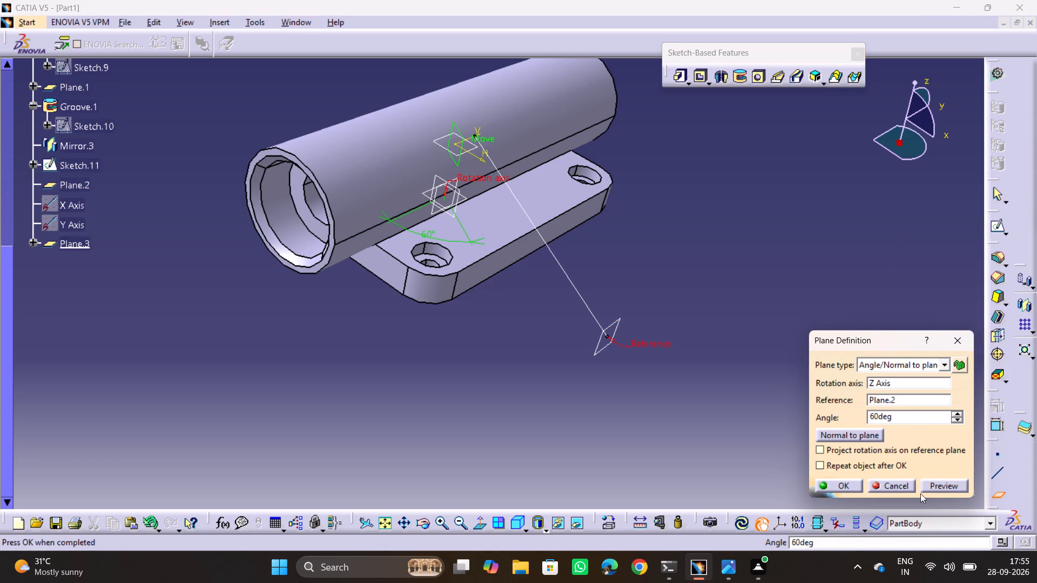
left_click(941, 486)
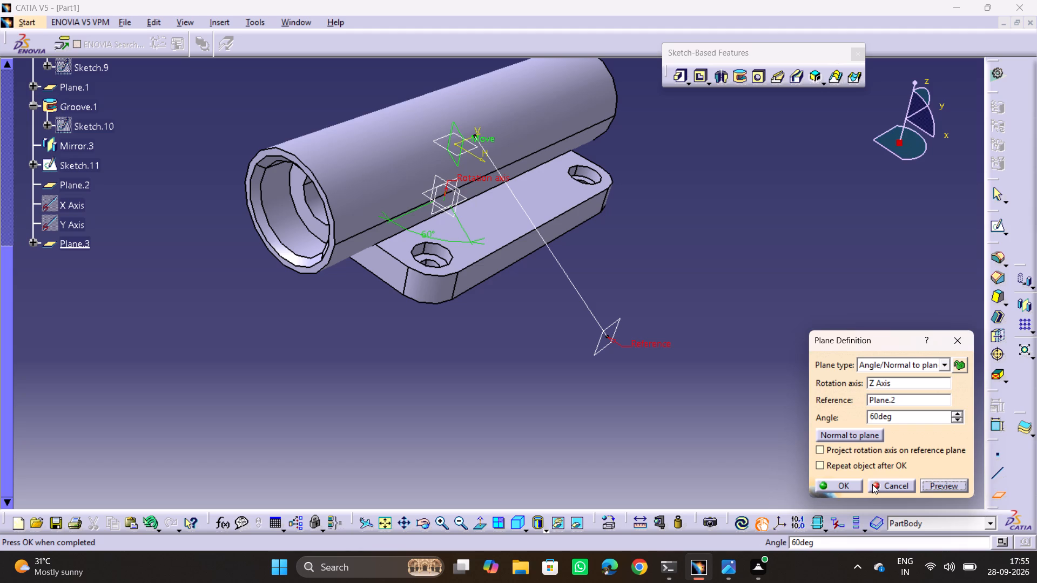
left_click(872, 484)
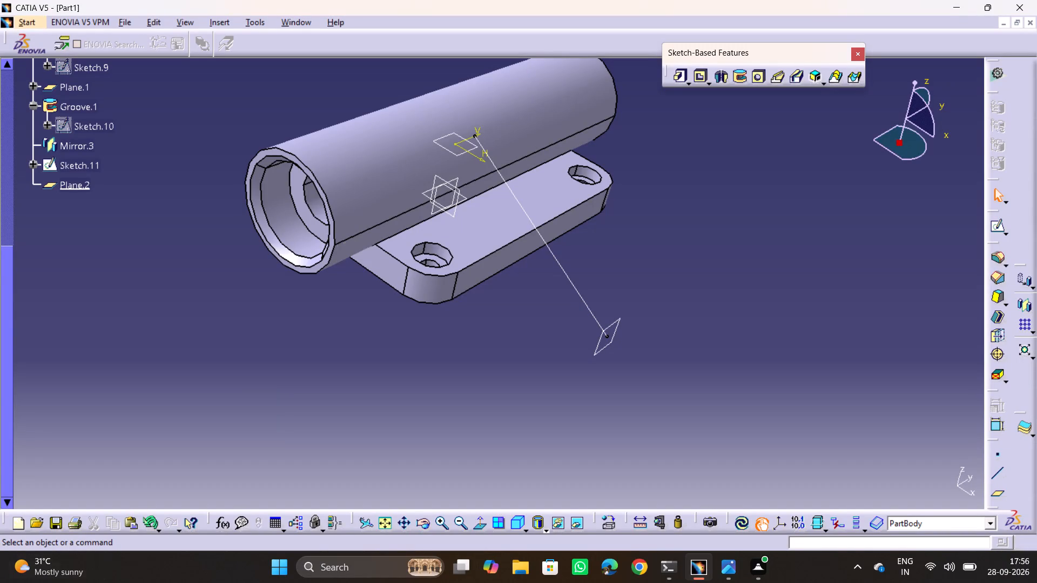
Check the branch in drawing 6.jpg, and delete the reference plane at the sloping line's free endpoint.
middle_click_drag(624, 333, 614, 294, "ctrl")
middle_click_drag(618, 388, 612, 387)
left_click_drag(615, 387, 612, 387)
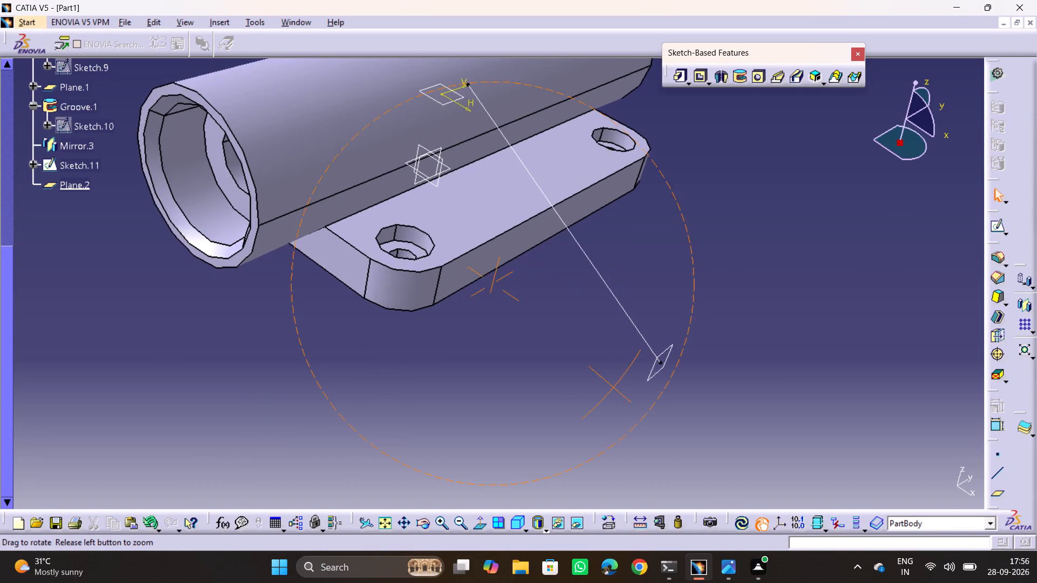
middle_click_drag(612, 387, 464, 306)
left_click_drag(612, 387, 464, 306)
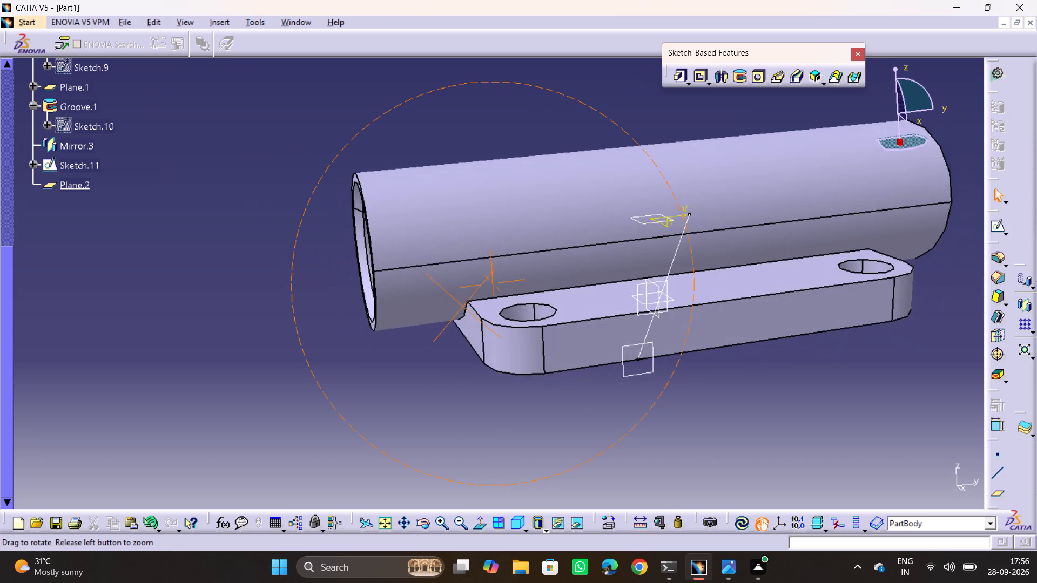
left_click_drag(464, 306, 496, 311)
middle_click_drag(464, 306, 496, 311)
key("alt+Tab")
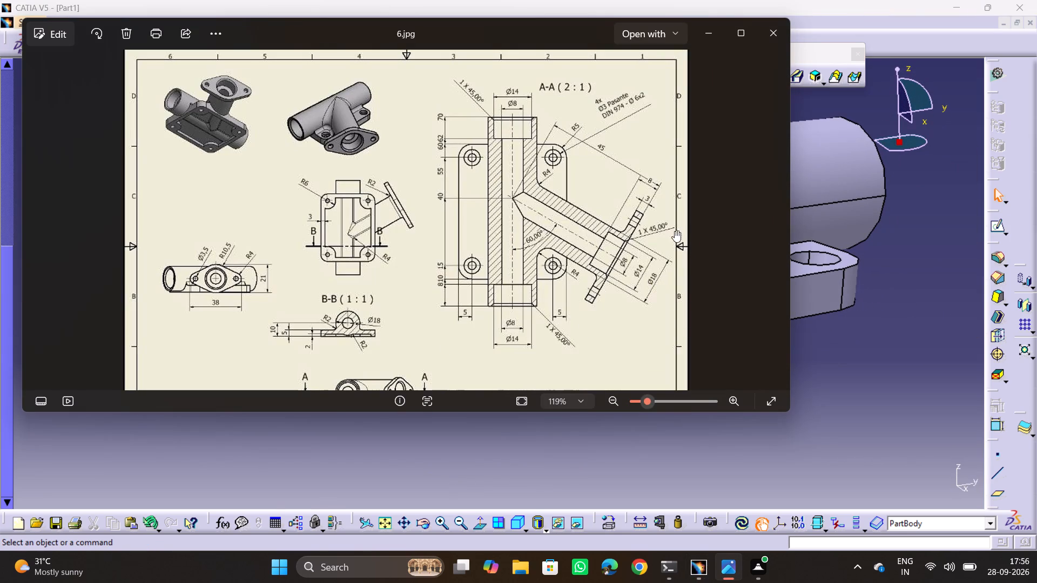
key("alt+Tab")
middle_click_drag(817, 378, 820, 314)
left_click(671, 298)
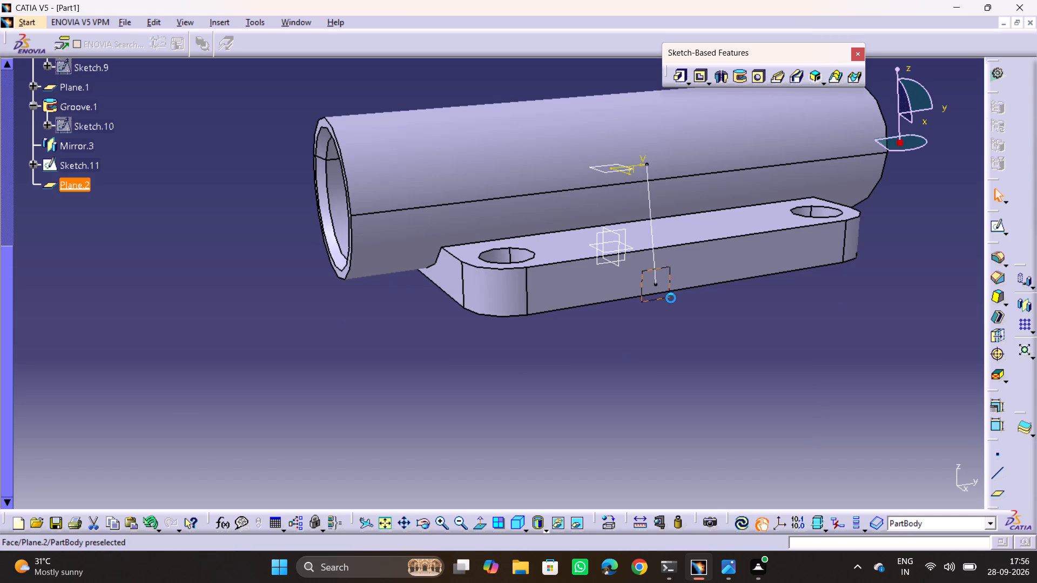
key("Delete")
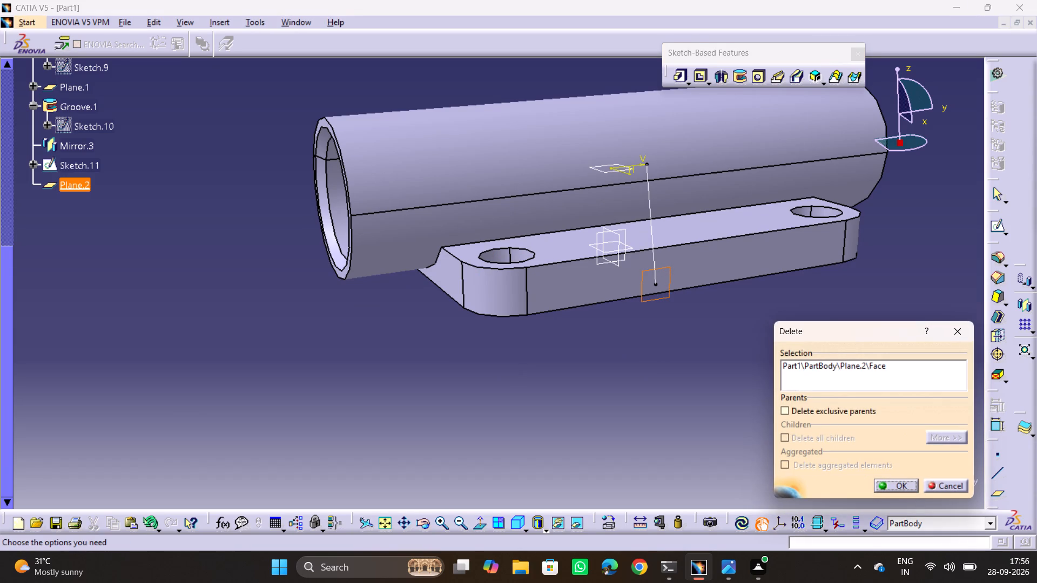
left_click(898, 486)
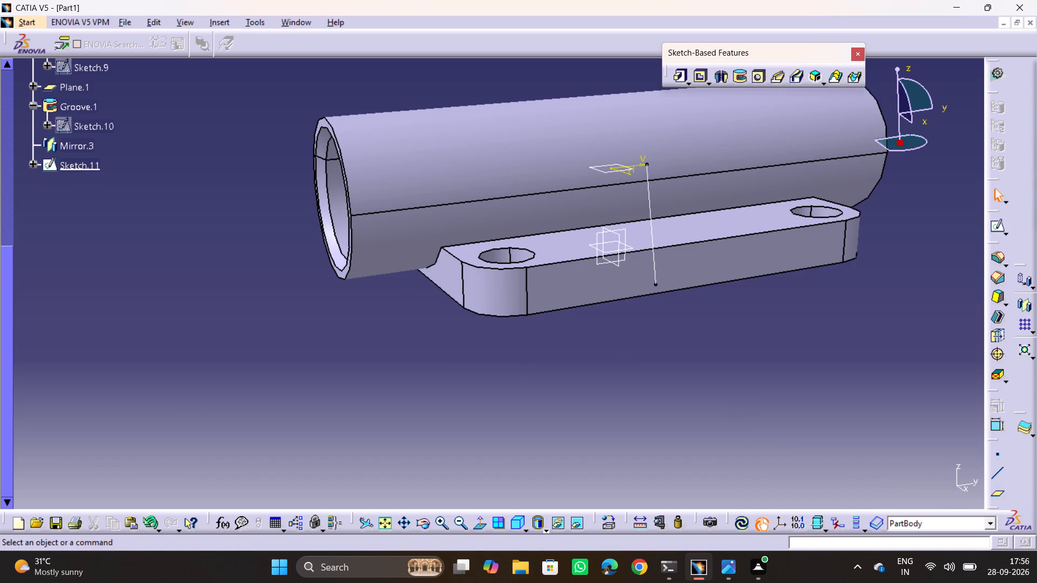
Create a reference plane normal to the sloping centre line, passing through its free endpoint.
middle_click_drag(715, 364, 671, 442)
left_click_drag(697, 369, 670, 447)
middle_click_drag(460, 263, 225, 361)
left_click_drag(460, 263, 226, 361)
middle_click_drag(707, 287, 484, 392)
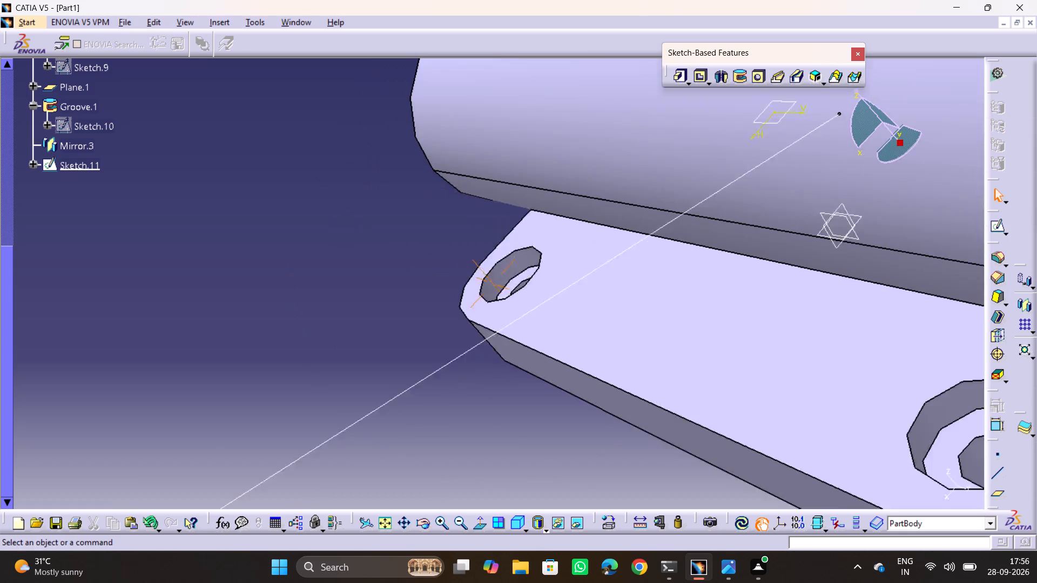
middle_click_drag(484, 392, 409, 395)
middle_click_drag(455, 332, 507, 398, "ctrl")
middle_click_drag(543, 423, 829, 273)
left_click_drag(543, 423, 829, 273)
middle_click_drag(627, 419, 628, 330)
left_click_drag(627, 419, 628, 330)
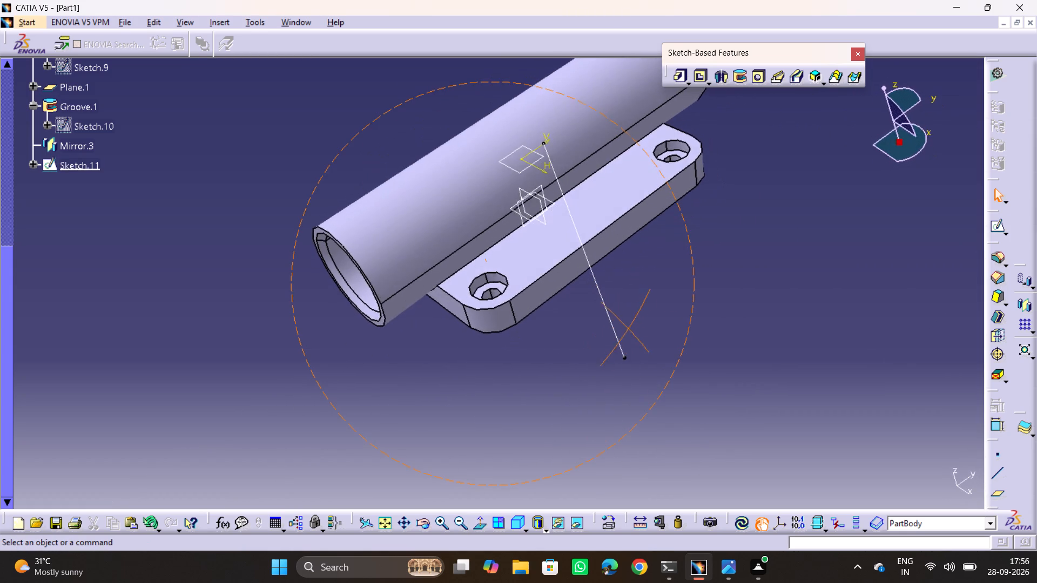
left_click_drag(628, 330, 632, 341)
middle_click_drag(628, 330, 634, 342)
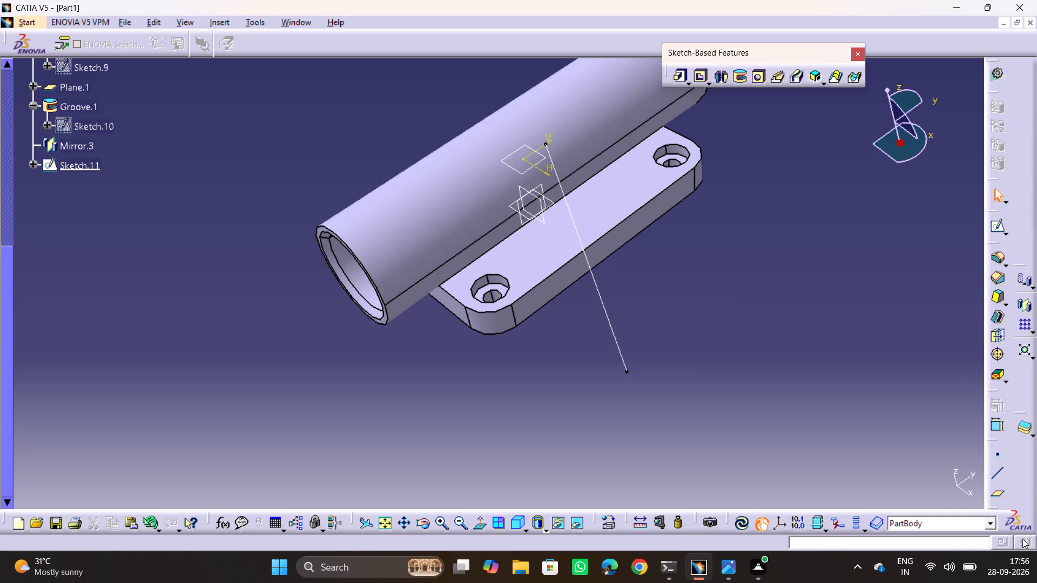
left_click(995, 491)
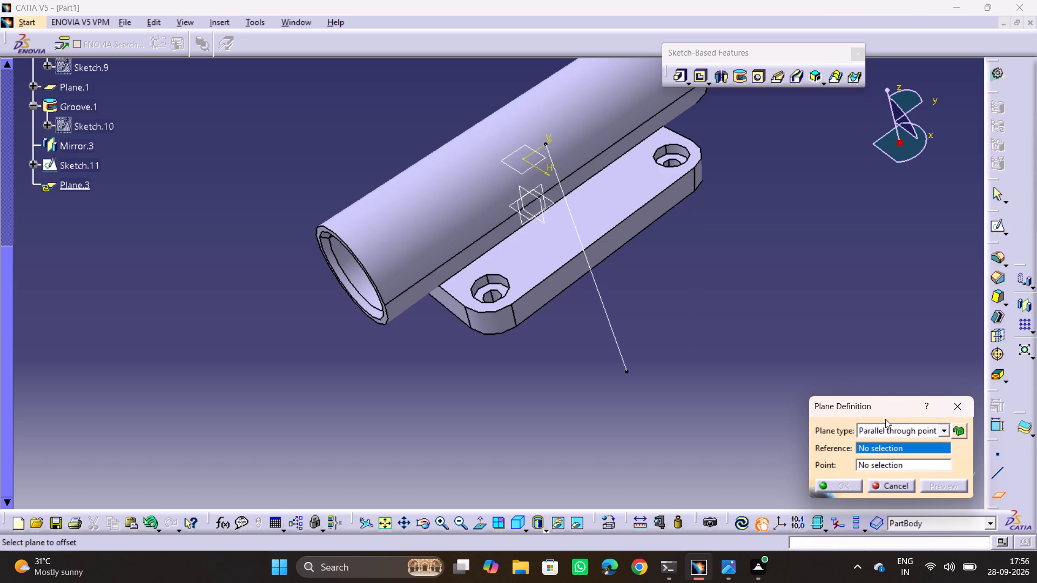
left_click(899, 428)
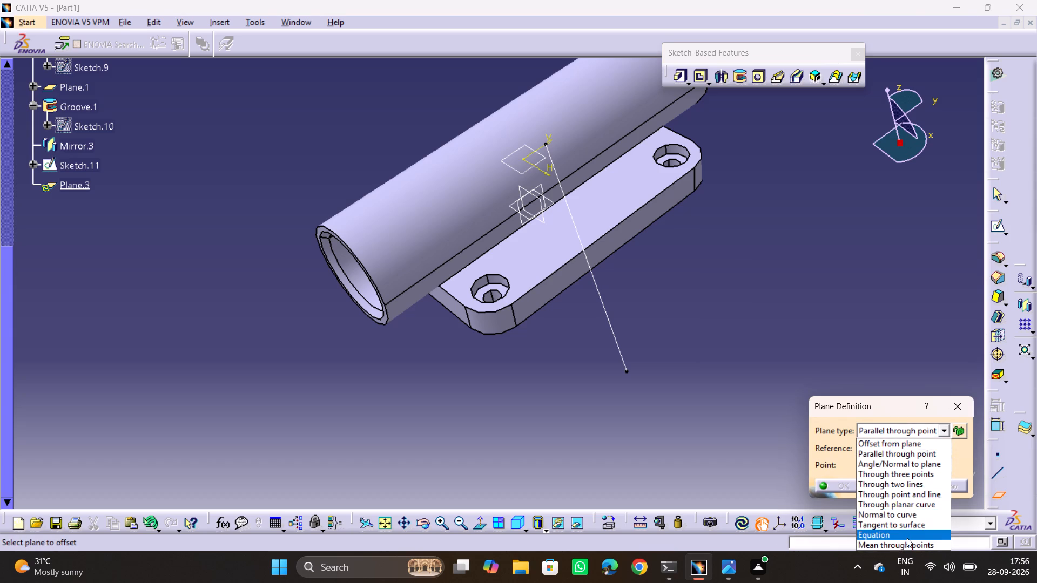
left_click(905, 466)
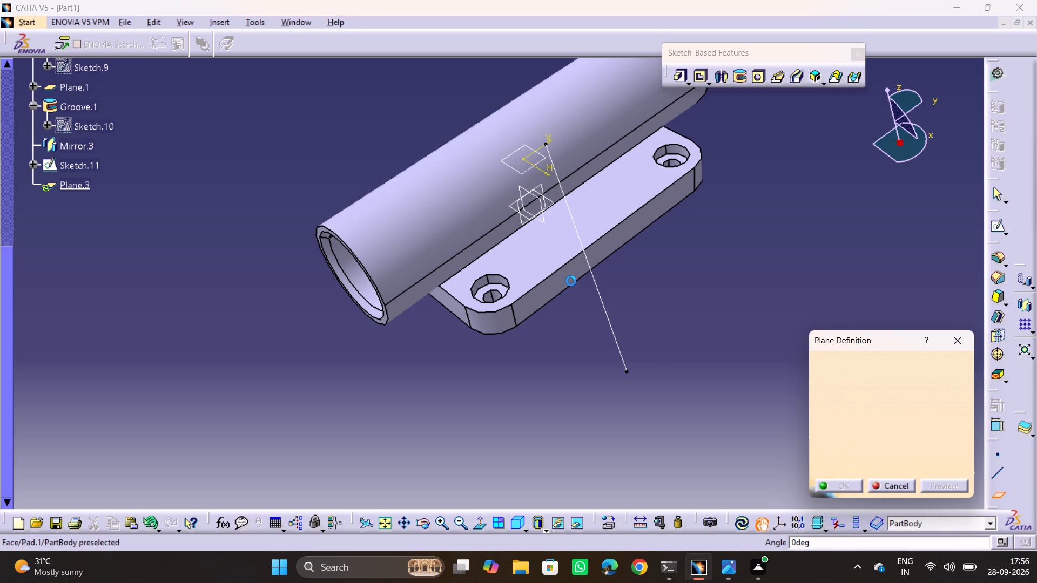
left_click(607, 316)
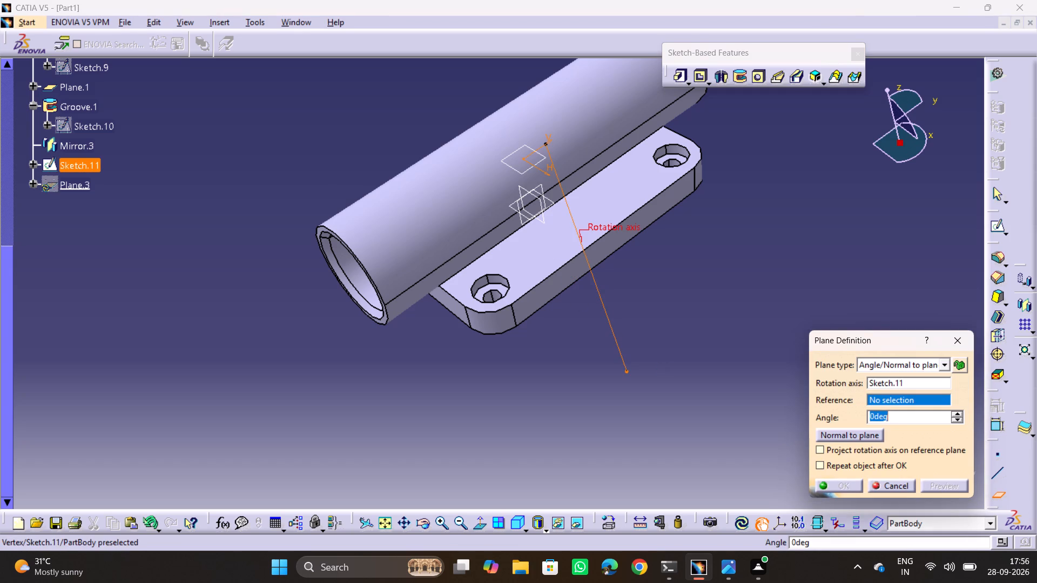
left_click(629, 374)
middle_click_drag(701, 367, 497, 459)
left_click_drag(689, 368, 497, 459)
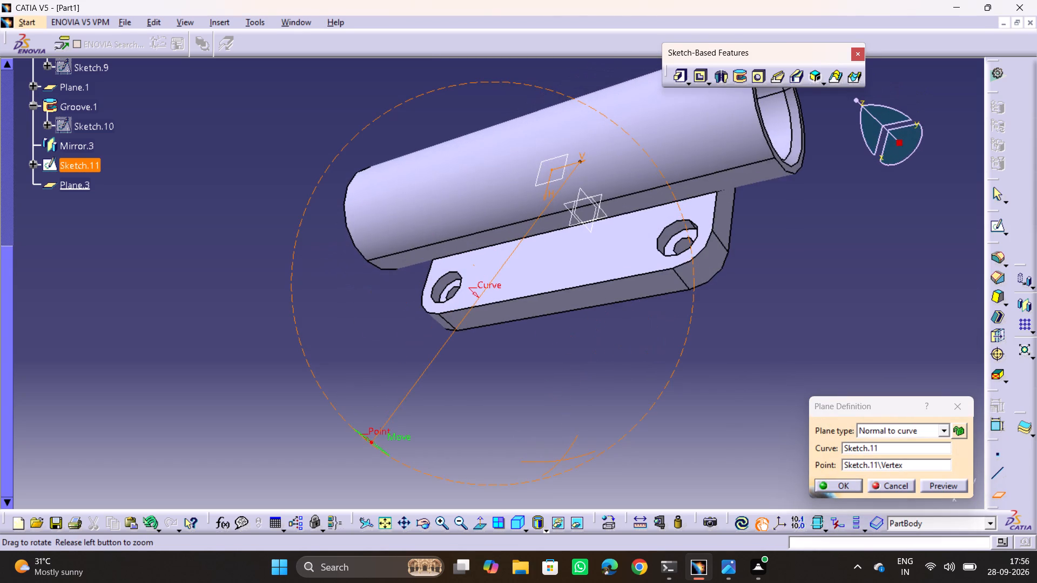
left_click_drag(497, 459, 499, 462)
middle_click_drag(497, 459, 499, 462)
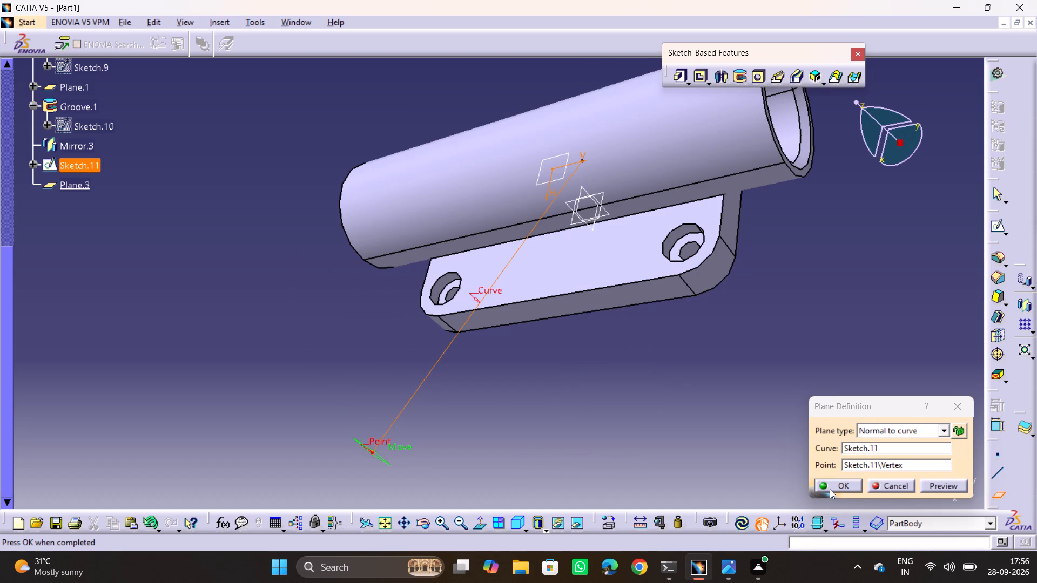
left_click(830, 489)
Open a sketch on the new plane normal to the sloping line.
middle_click_drag(530, 417, 669, 325)
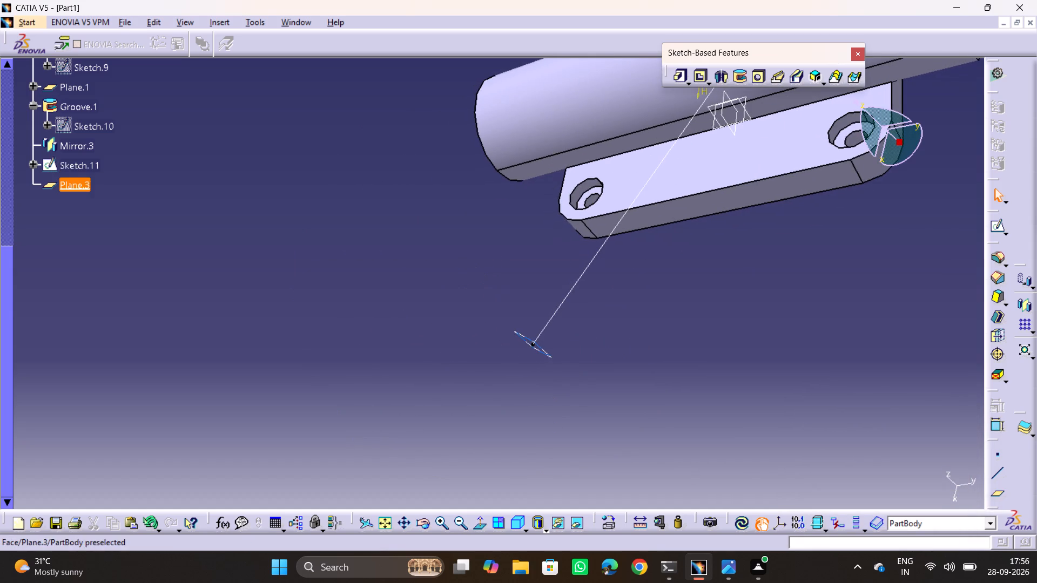
left_click(544, 352)
left_click(997, 227)
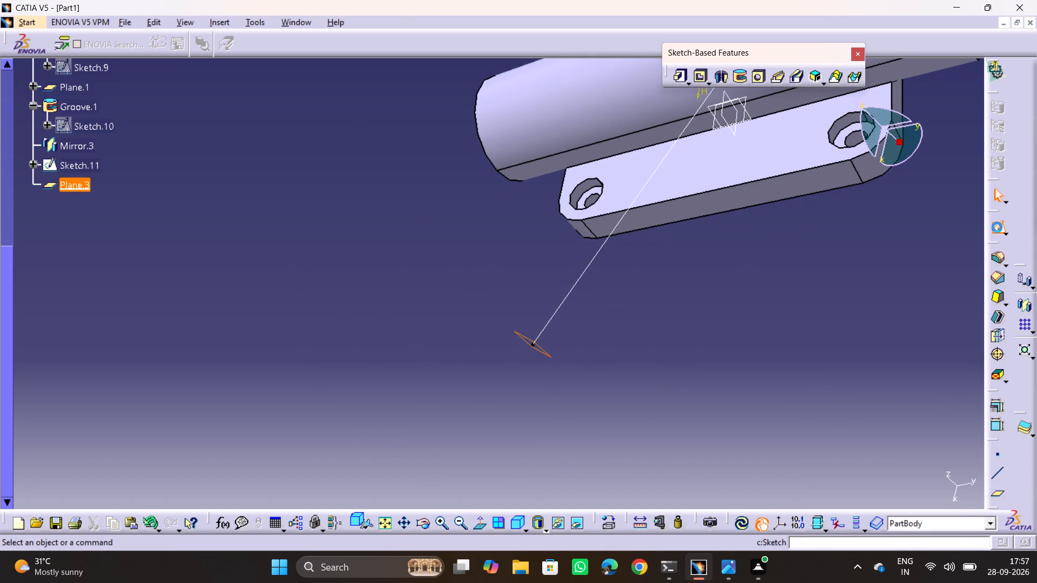
middle_click_drag(721, 261, 813, 143)
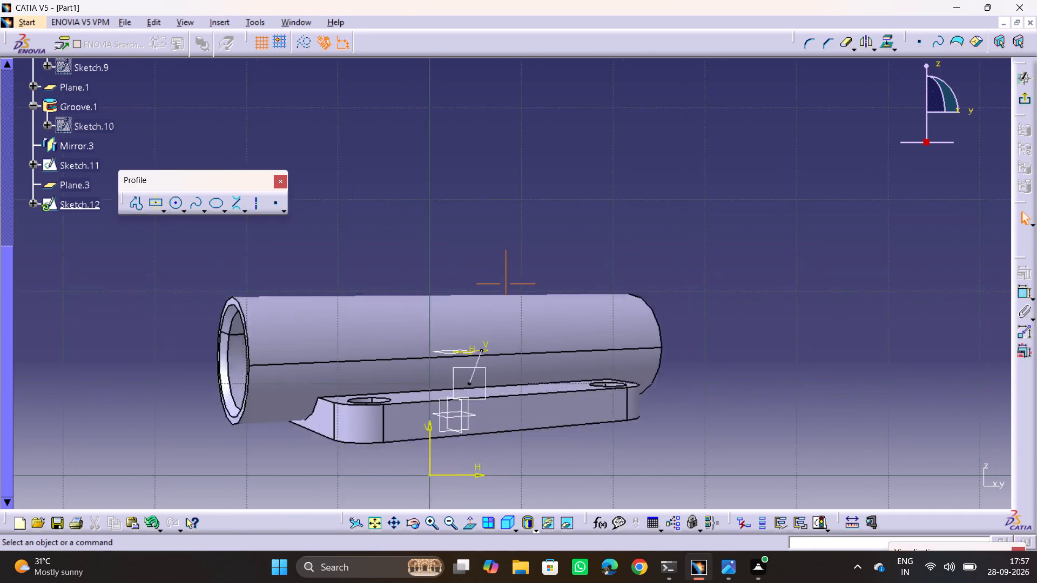
middle_click_drag(813, 143, 879, 117)
middle_click_drag(611, 300, 599, 156)
Check the branch diameters in drawing 6.jpg, draw a circle below the sketch's horizontal axis, and set its diameter to 18 mm.
key("alt+Tab")
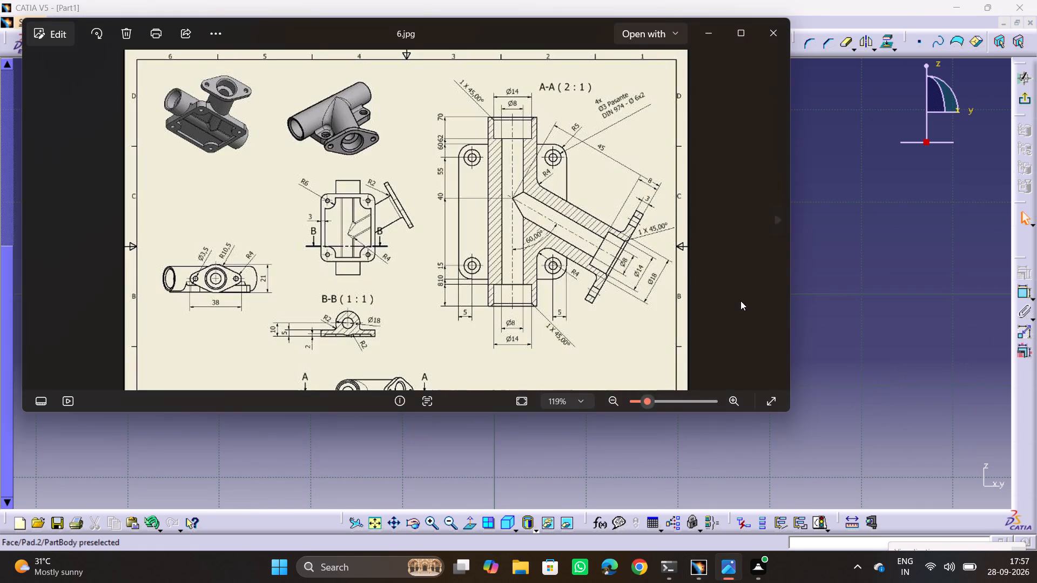
key("alt+Tab")
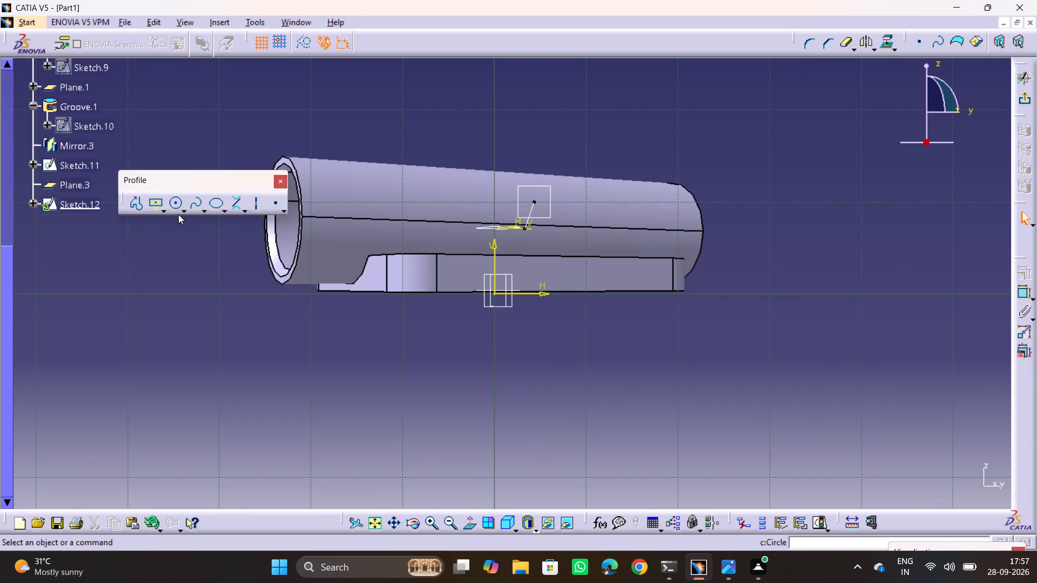
left_click(178, 204)
left_click(541, 375)
left_click(584, 446)
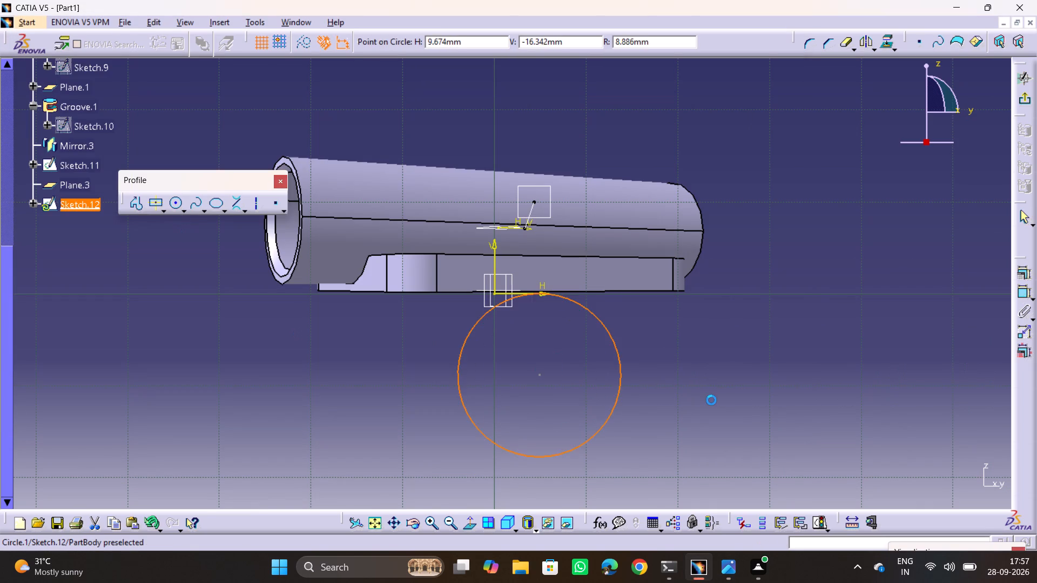
left_click(1018, 294)
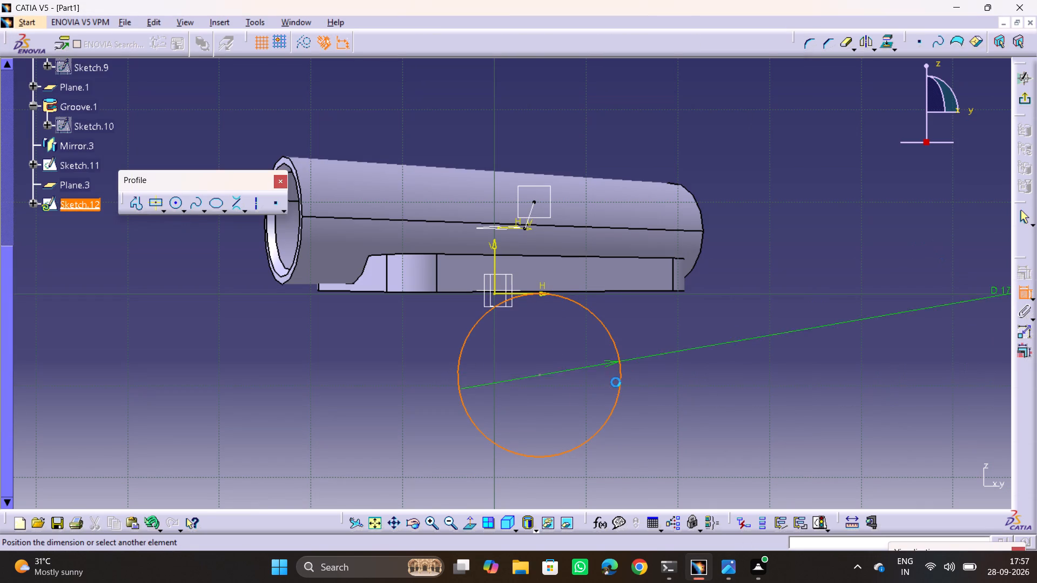
left_click(542, 417)
double_click(547, 412)
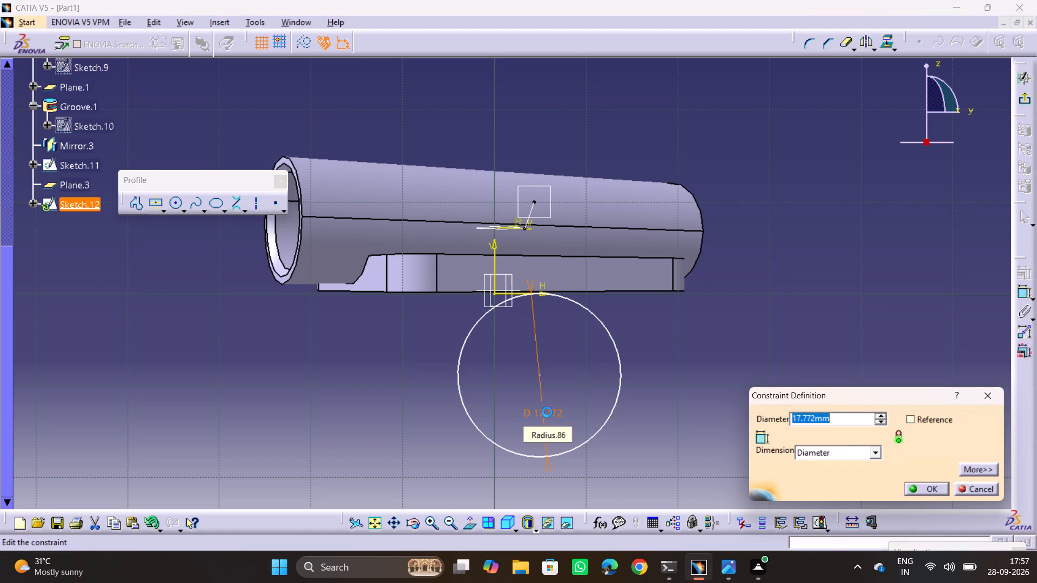
type("18")
key("Return")
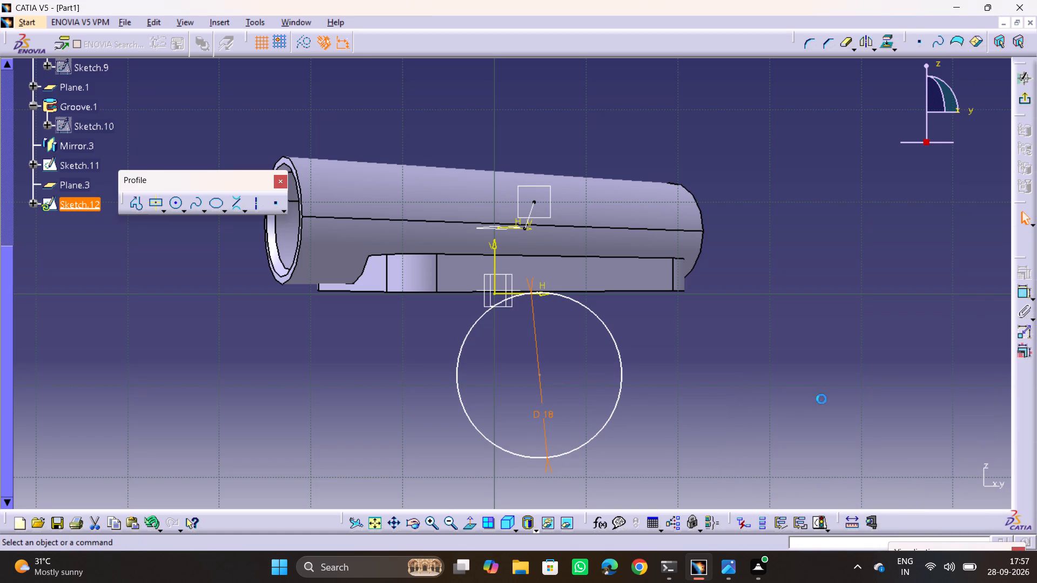
left_click(821, 399)
Constrain the 18 mm circle's centre coincident with the sloping line's free endpoint.
left_click(537, 377)
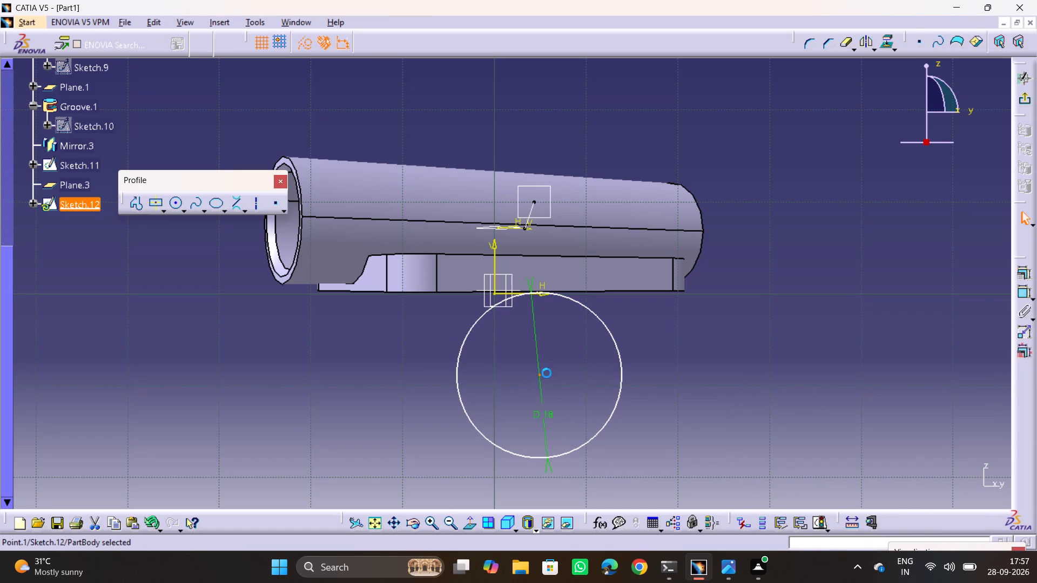
left_click(536, 206, "ctrl")
left_click(536, 204, "ctrl")
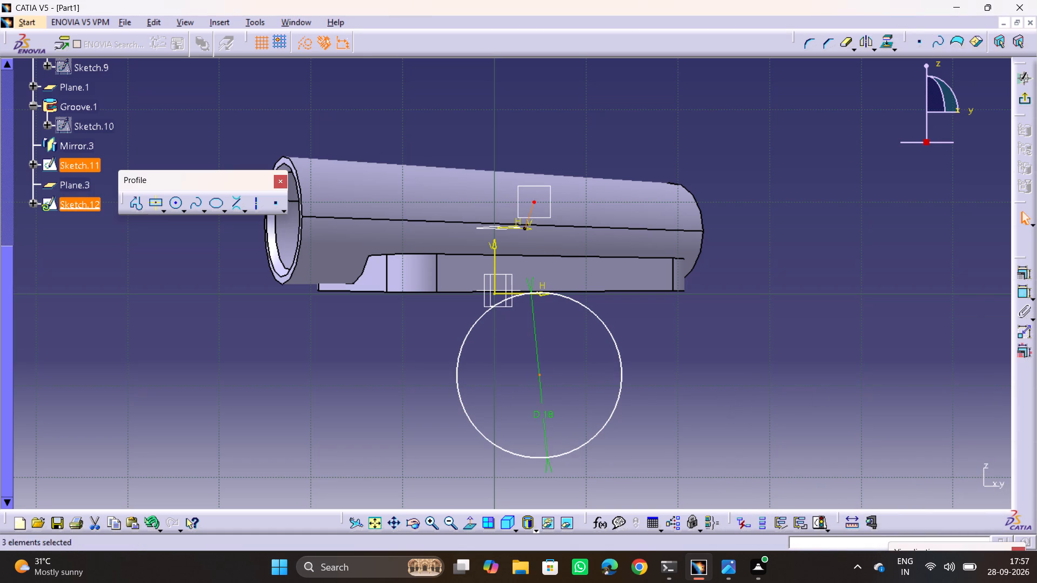
left_click(530, 210, "ctrl")
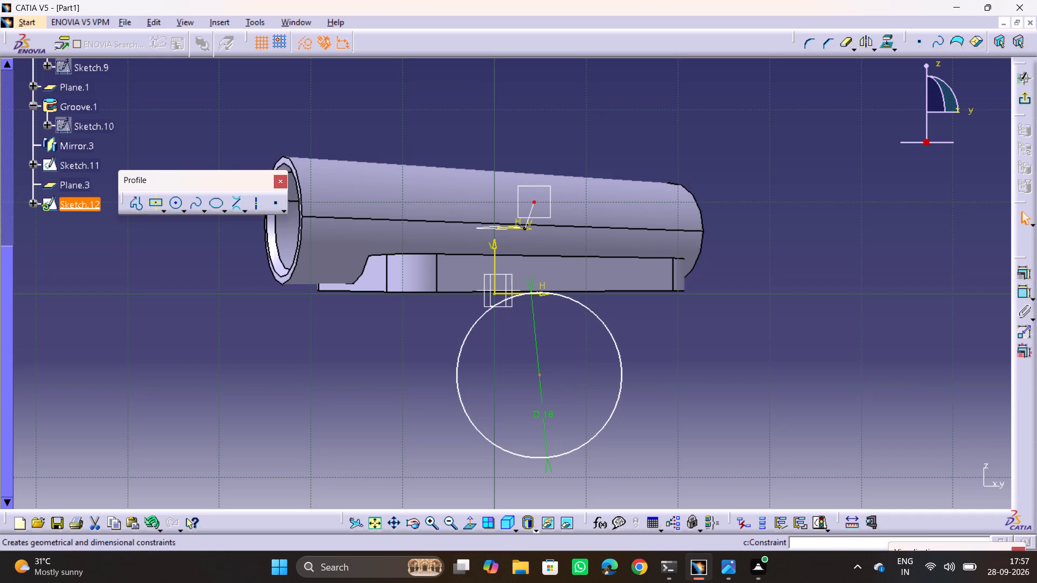
left_click(1027, 269)
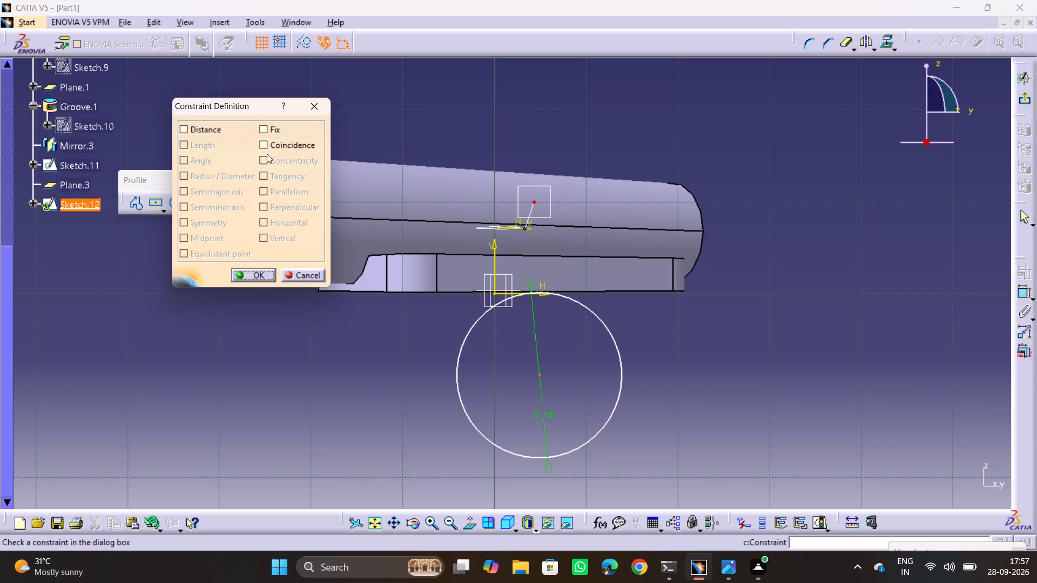
left_click(277, 145)
left_click(250, 270)
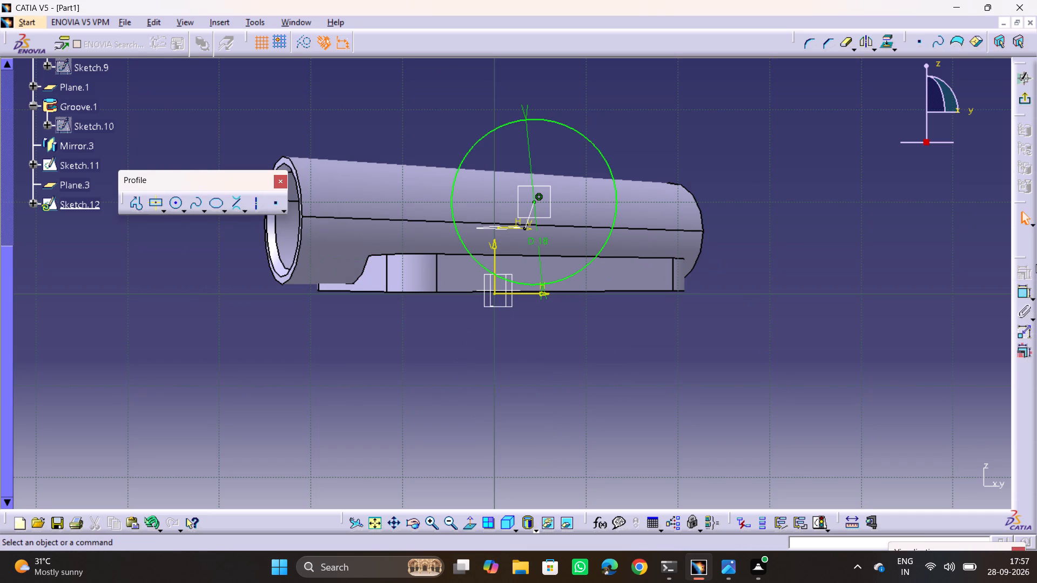
Leave the sketch of the 18 mm branch circle.
middle_click_drag(657, 194, 566, 300)
left_click_drag(657, 194, 567, 302)
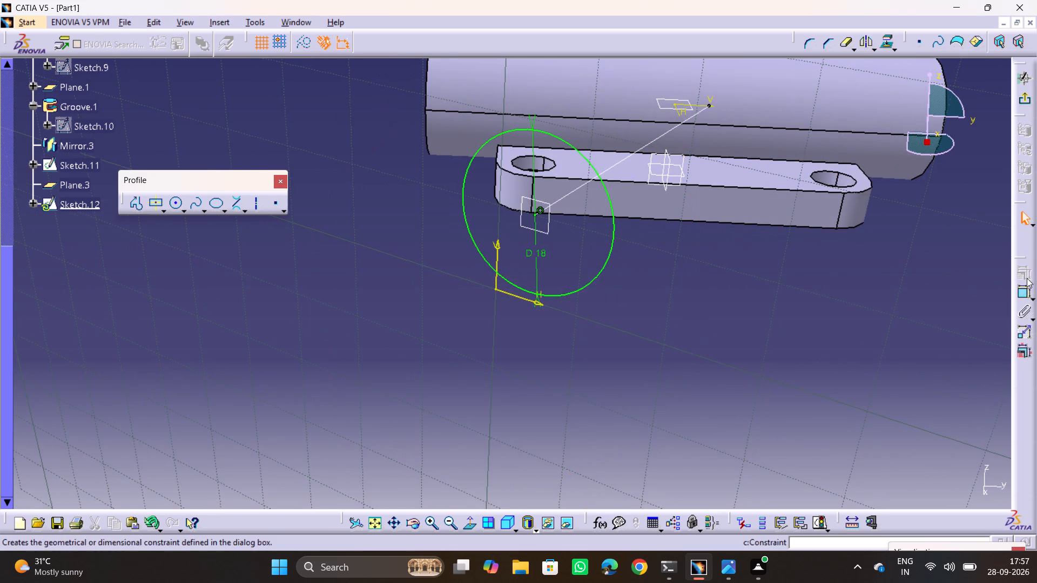
left_click(1027, 112)
left_click(1027, 98)
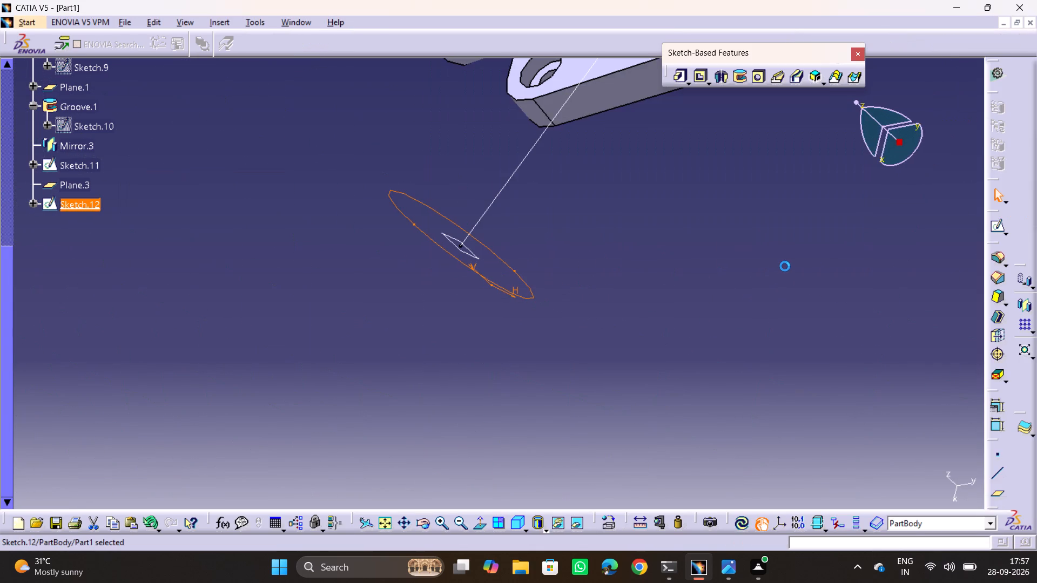
Pad the 18 mm circle with reversed direction, limited up to the main pipe's outer cylindrical surface with 0 mm offset.
middle_click_drag(779, 257, 795, 429)
middle_click_drag(779, 317, 789, 388, "ctrl")
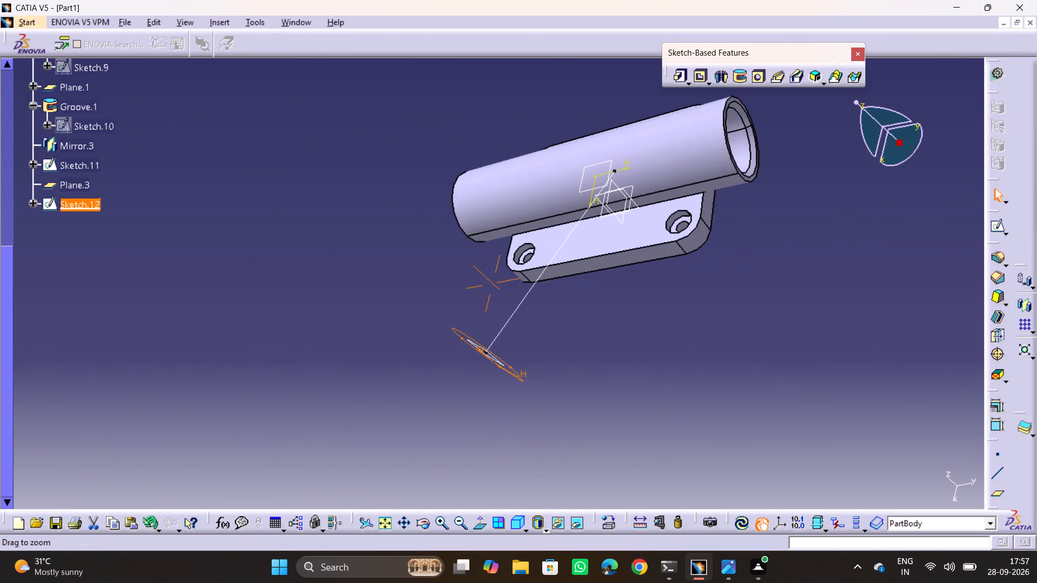
middle_click_drag(789, 388, 789, 389, "ctrl")
left_click_drag(685, 84, 686, 78)
left_click(679, 75)
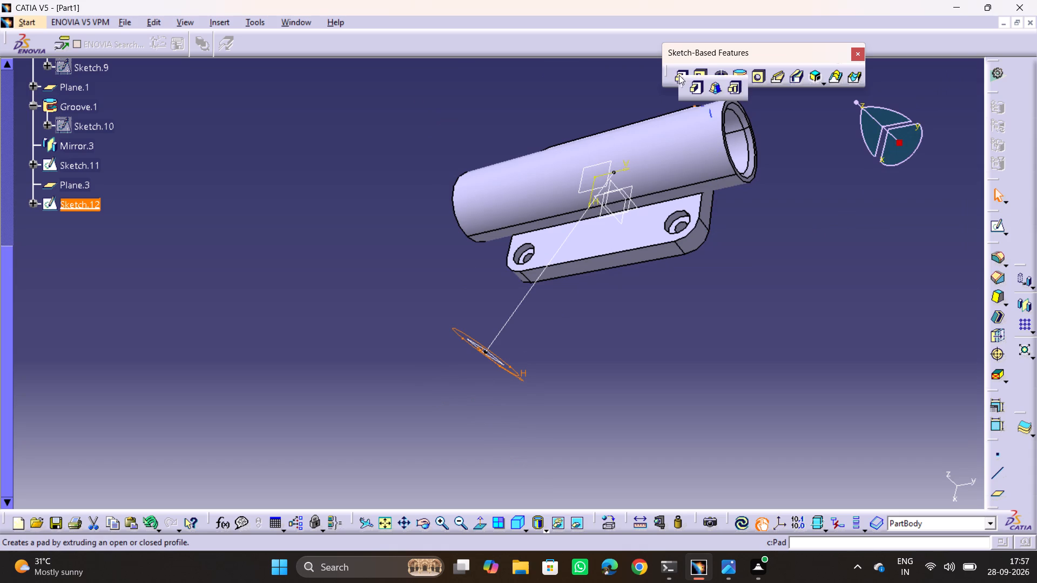
left_click(692, 91)
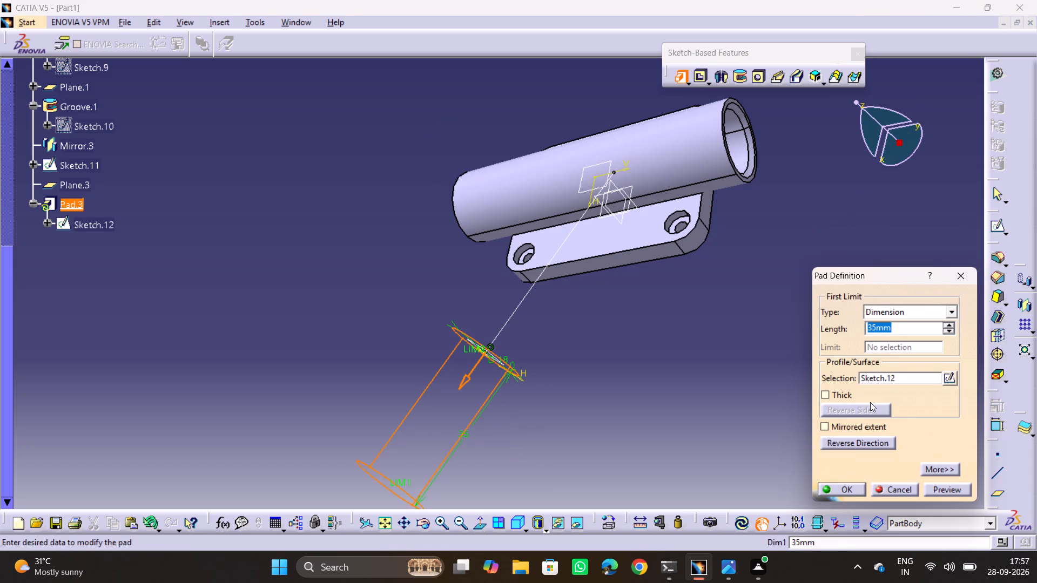
left_click(857, 443)
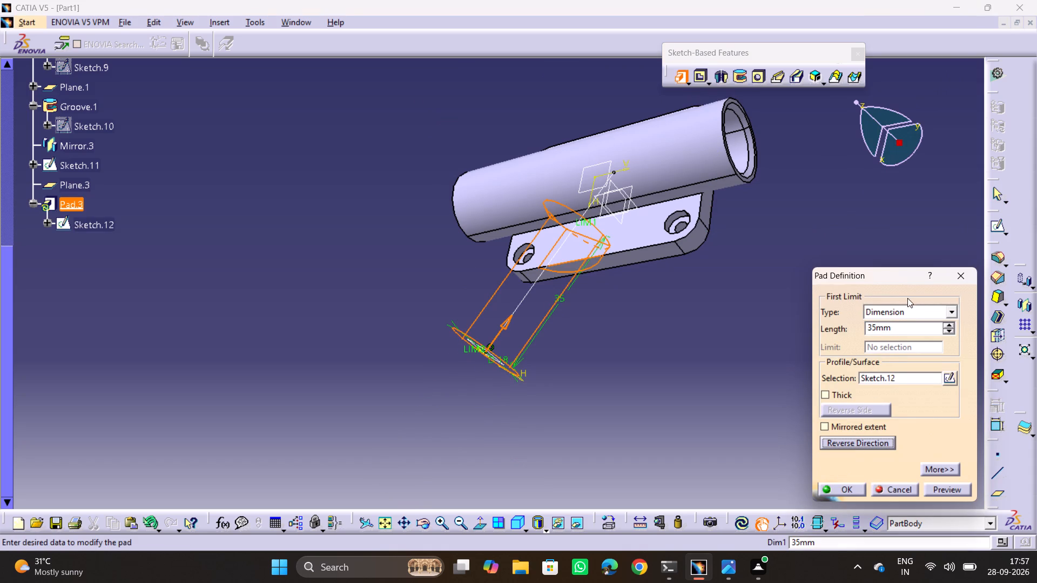
left_click(907, 313)
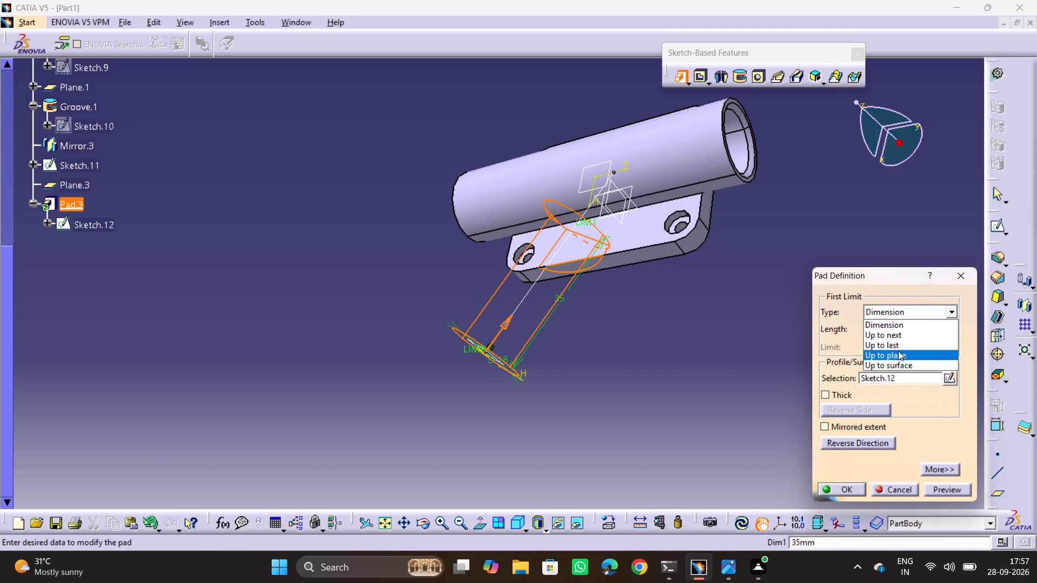
left_click(894, 365)
left_click(674, 166)
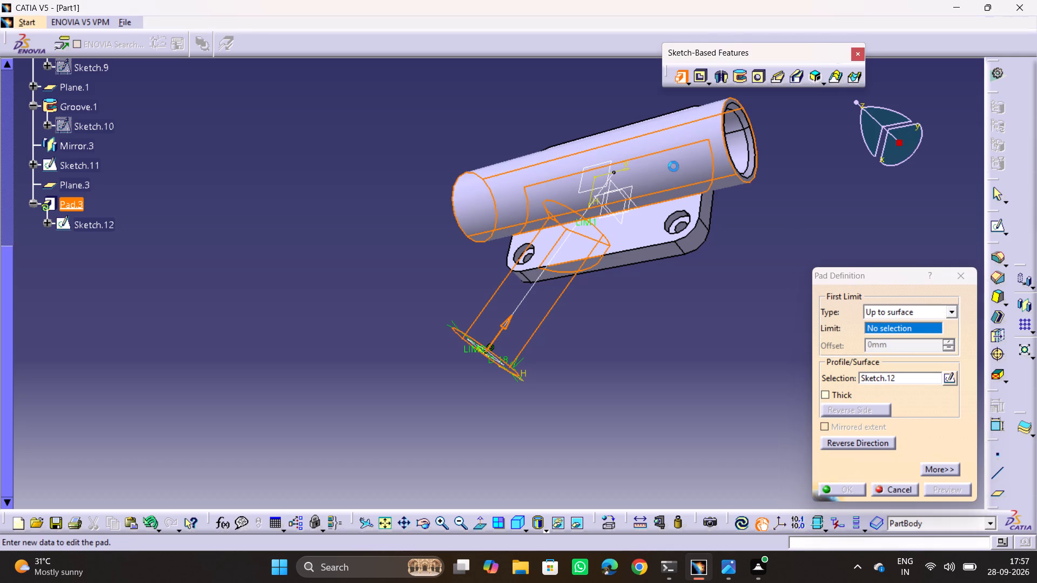
left_click(943, 486)
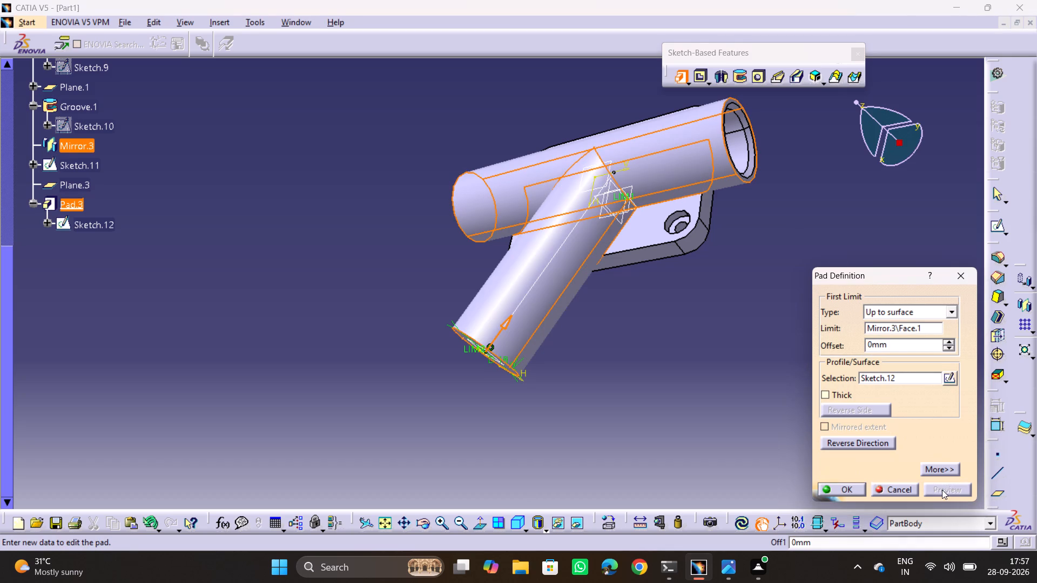
middle_click_drag(740, 420, 907, 220)
left_click_drag(740, 420, 907, 220)
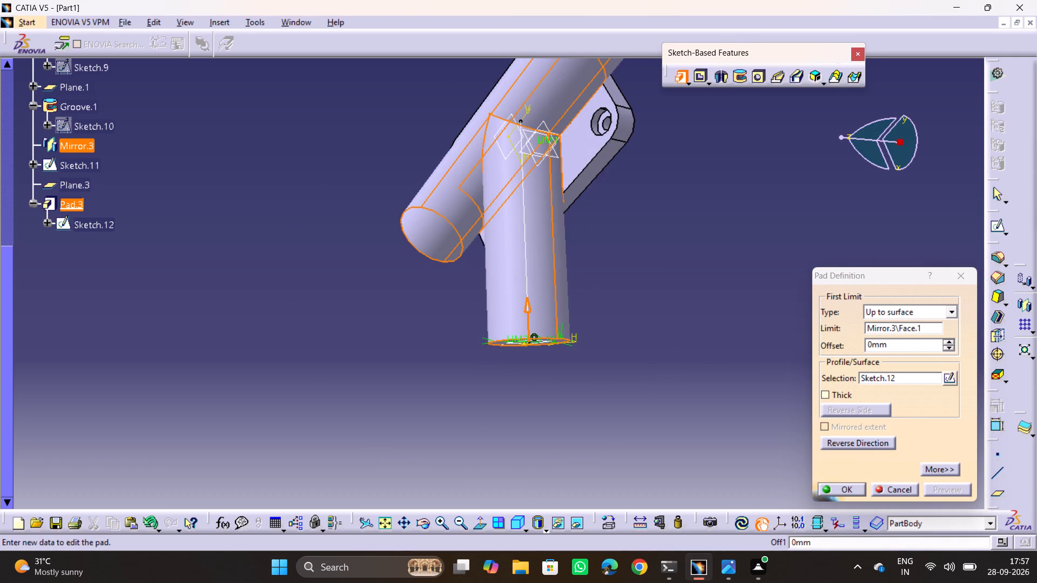
middle_click_drag(387, 254, 739, 94)
left_click_drag(387, 254, 739, 93)
scroll(402, 254, "down", 1)
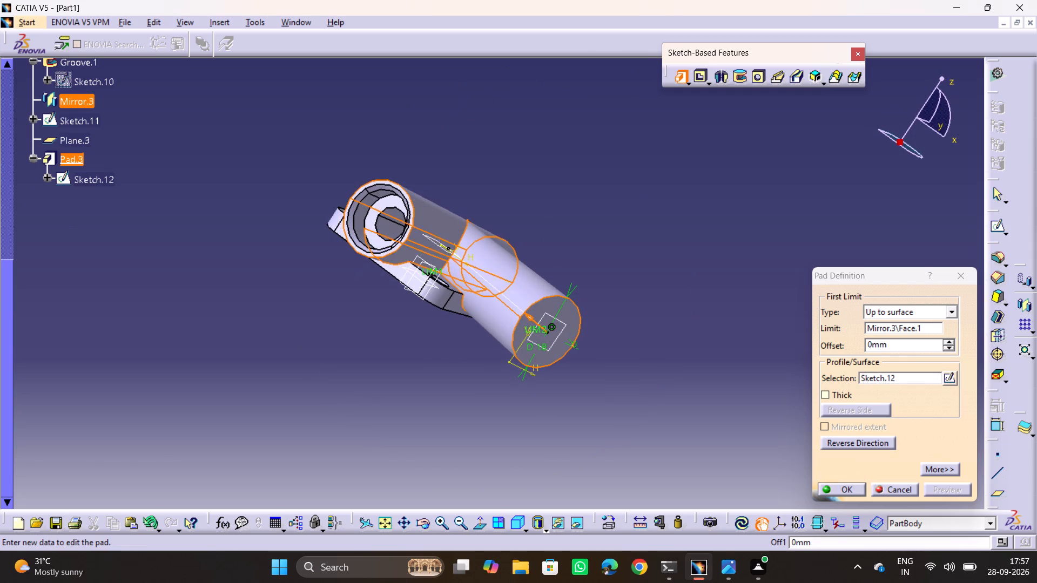
middle_click_drag(301, 288, 368, 386)
left_click_drag(300, 287, 447, 435)
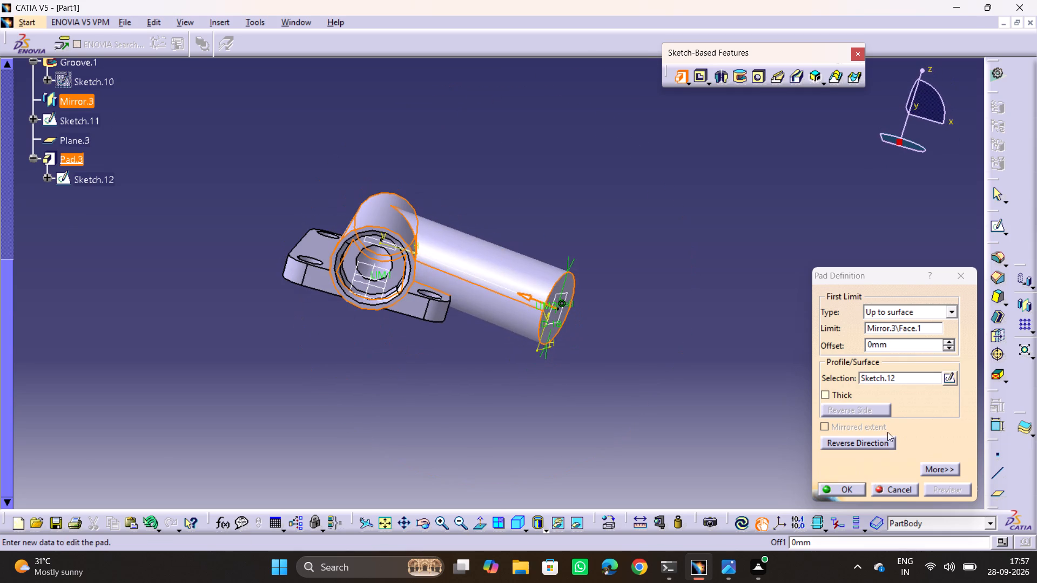
left_click(829, 486)
left_click(642, 436)
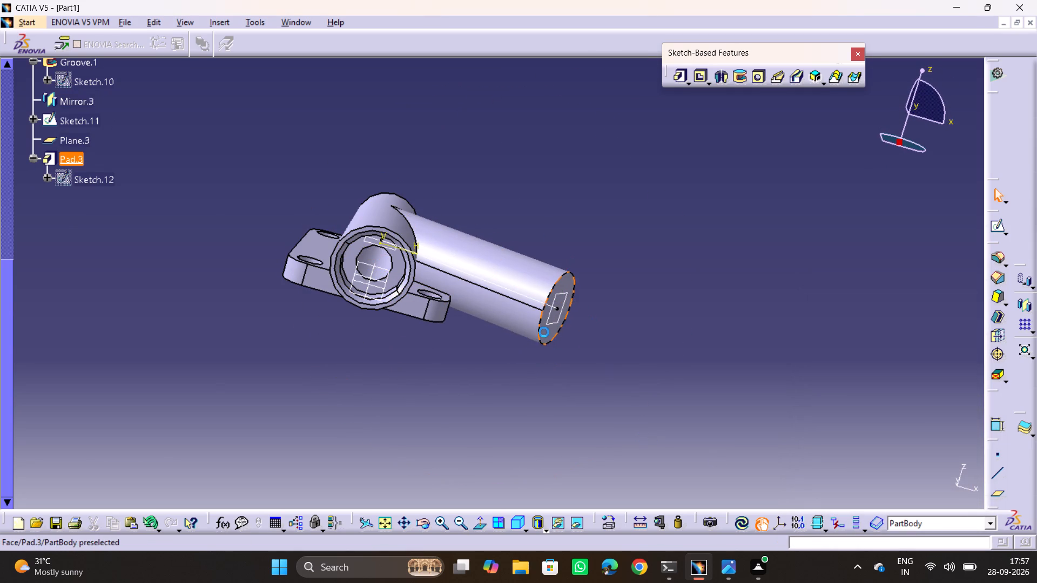
Open a sketch on the branch's free end face and draw a small circle above the face's centre.
left_click(544, 331)
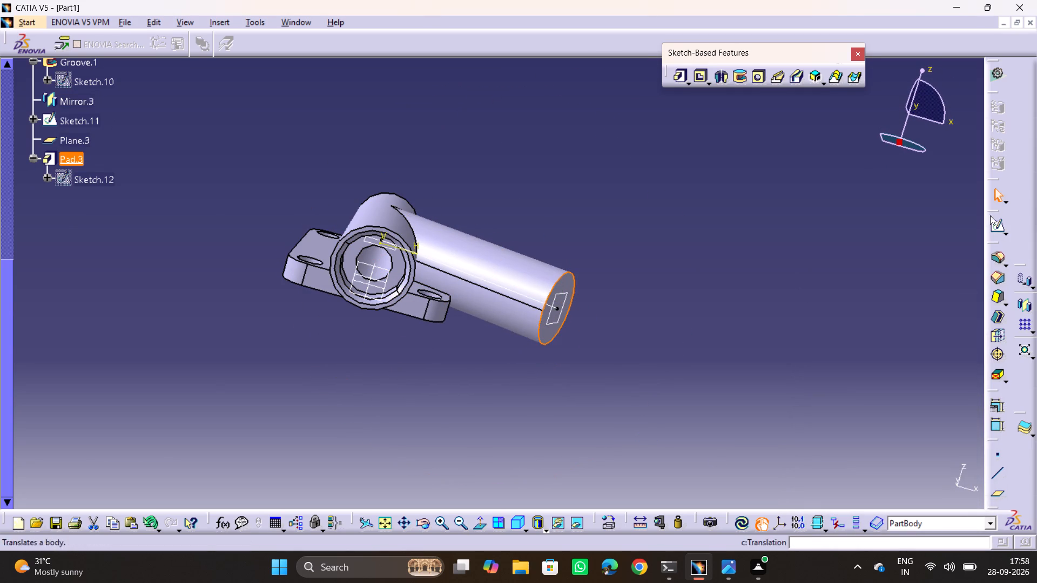
left_click(991, 228)
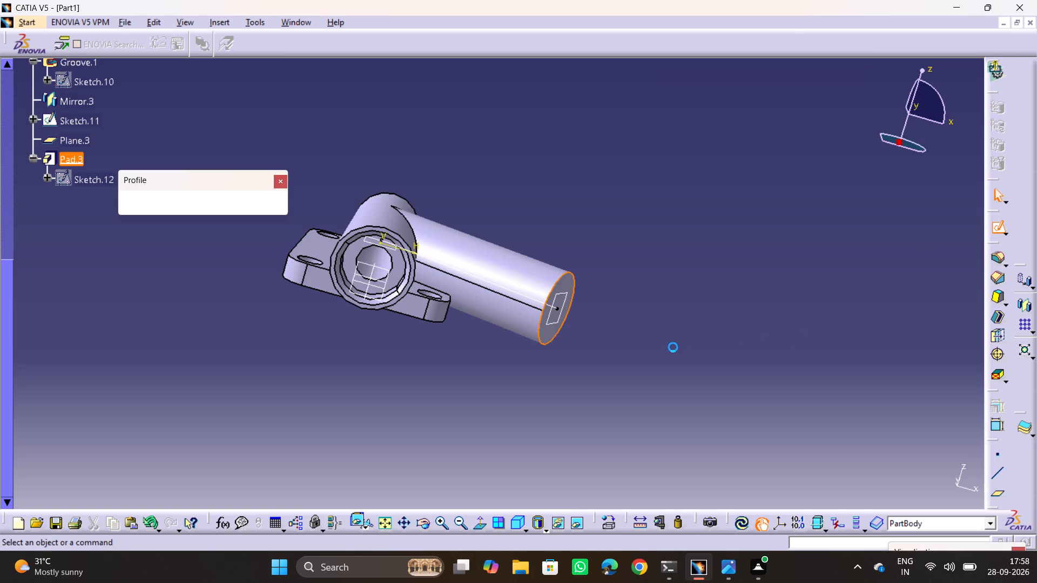
middle_click_drag(702, 320, 780, 208, "ctrl")
middle_click_drag(832, 301, 434, 243)
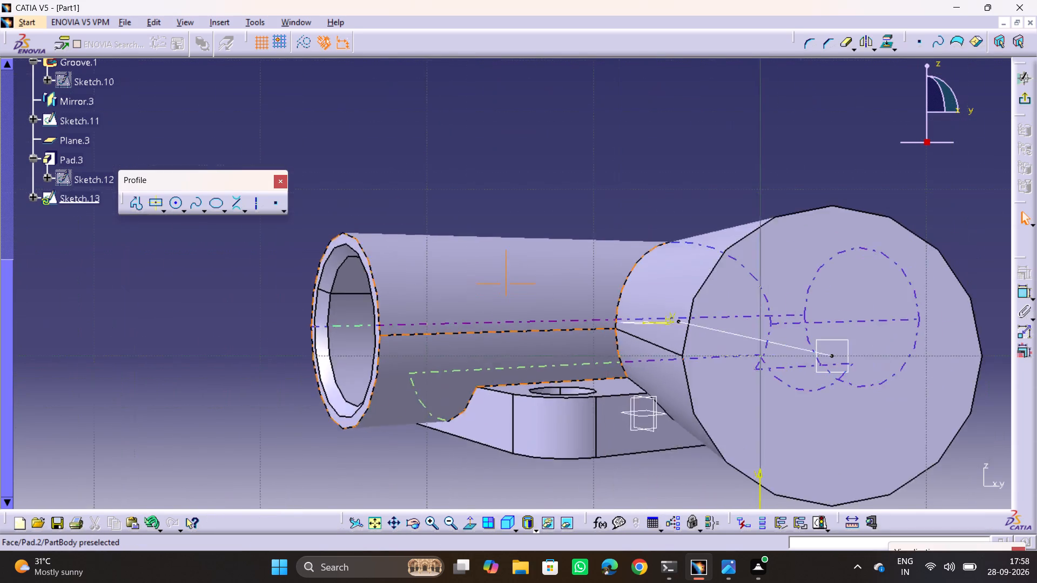
middle_click_drag(434, 243, 260, 218)
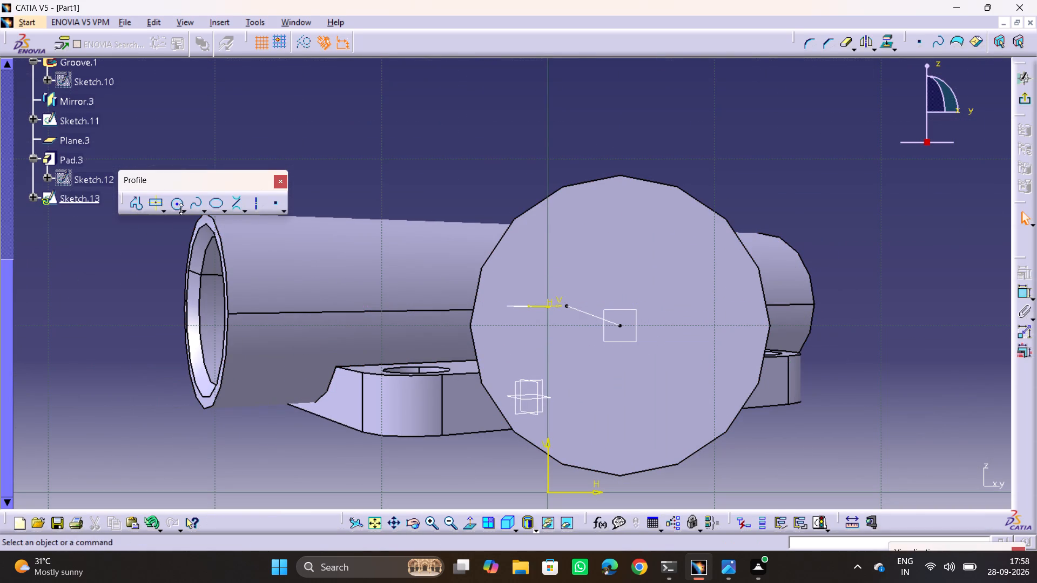
left_click(179, 207)
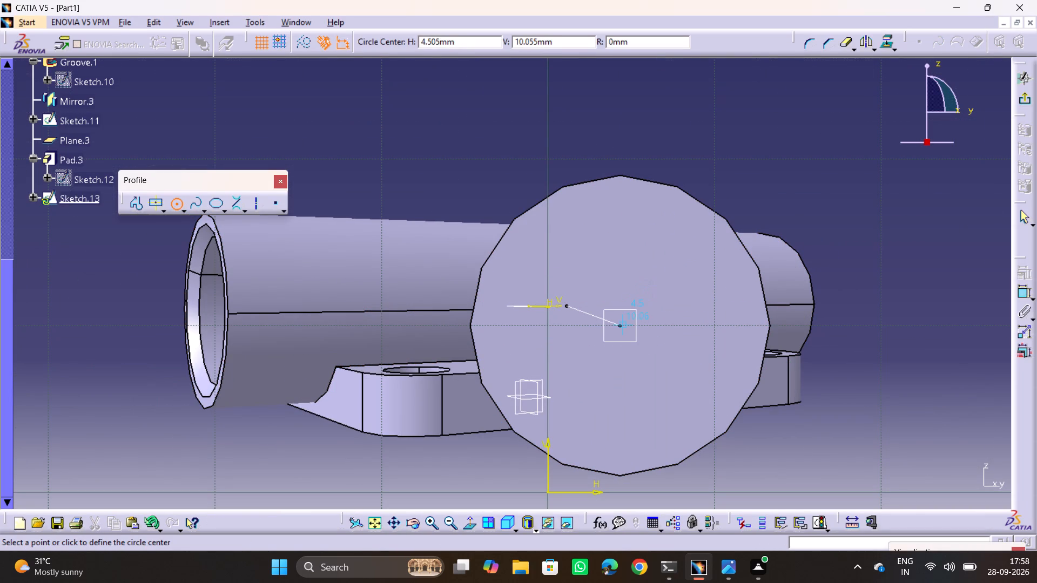
left_click(625, 249)
left_click(668, 277)
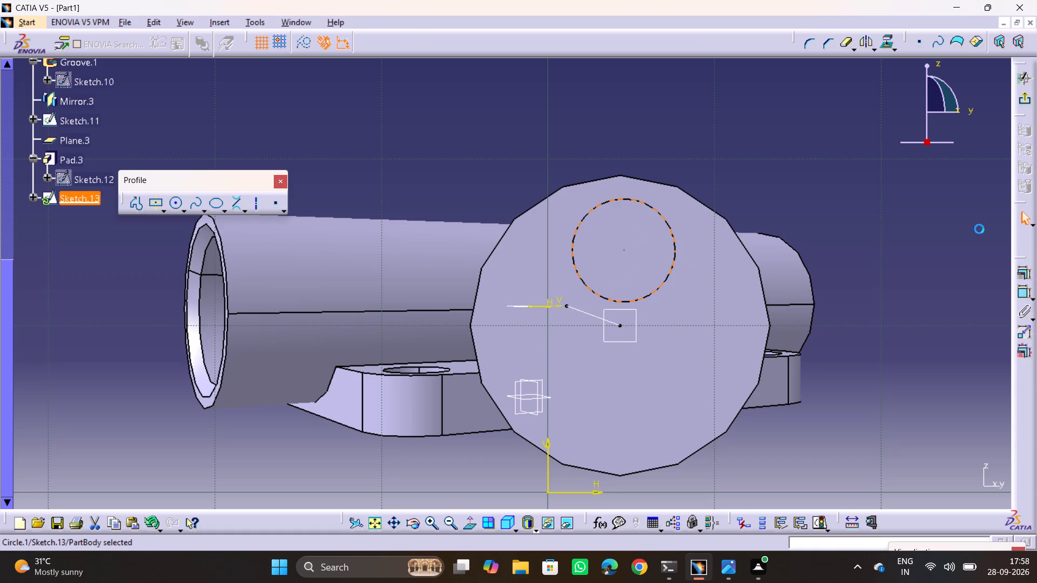
Constrain the small circle concentric with the branch's outer circular edge and leave the sketch.
left_click(719, 436, "ctrl")
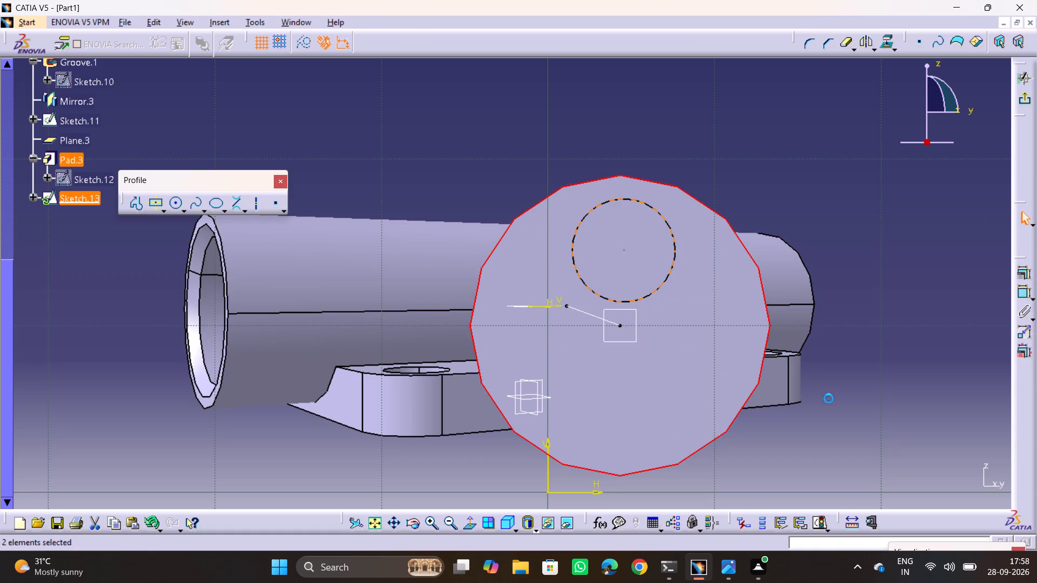
left_click(1026, 270)
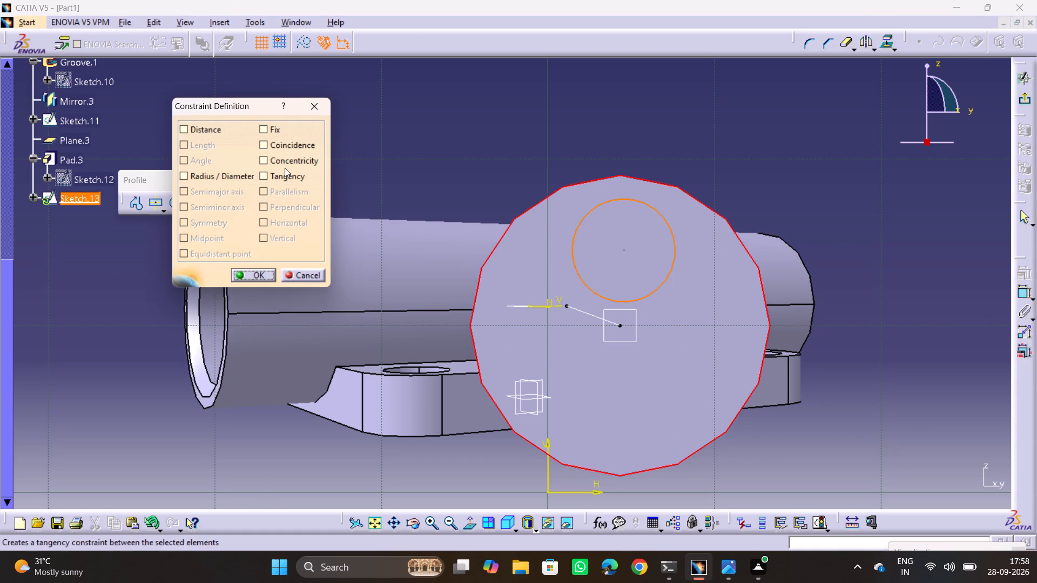
left_click(289, 159)
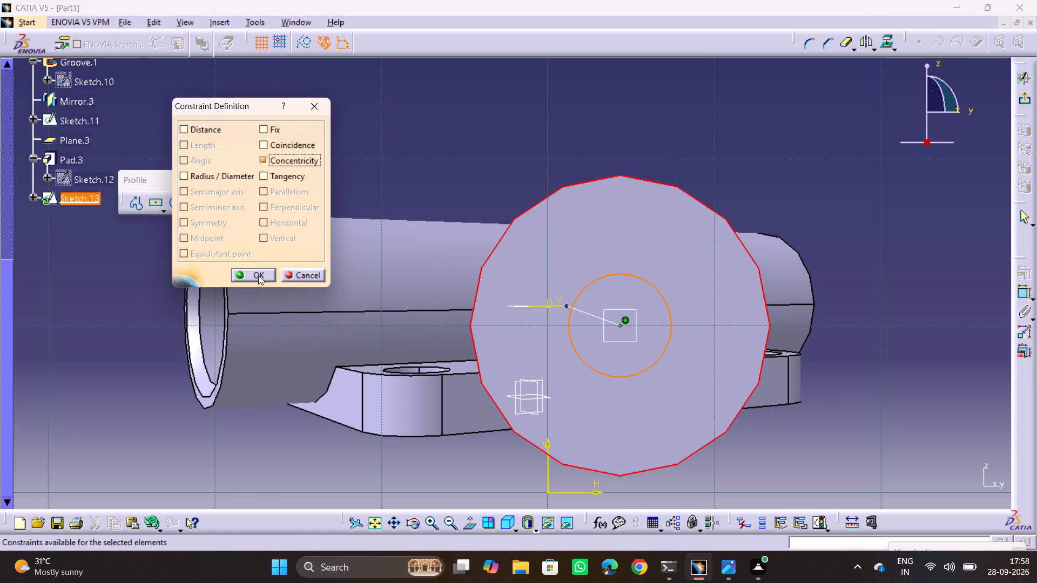
left_click(258, 275)
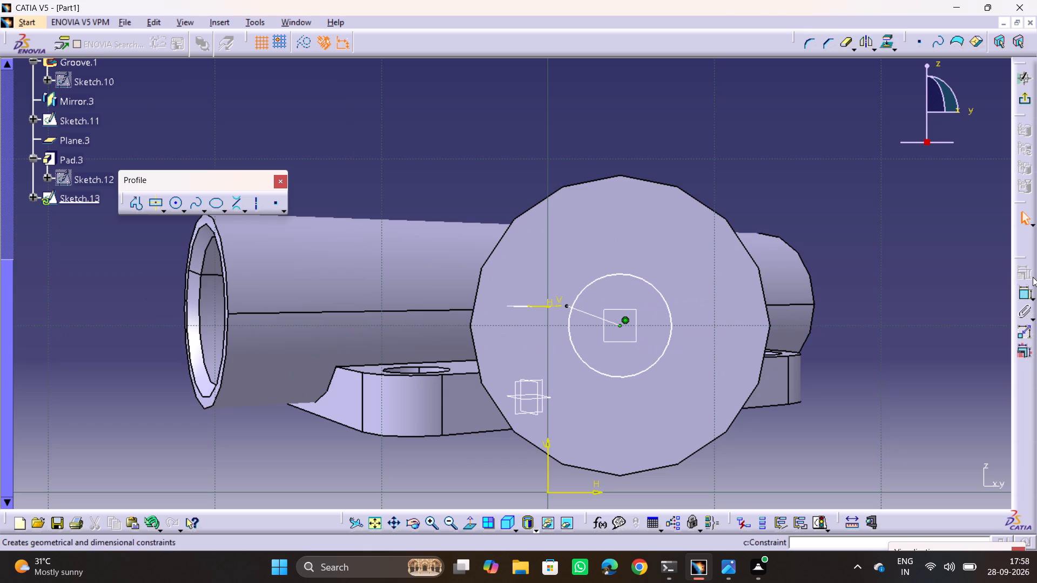
left_click(1025, 104)
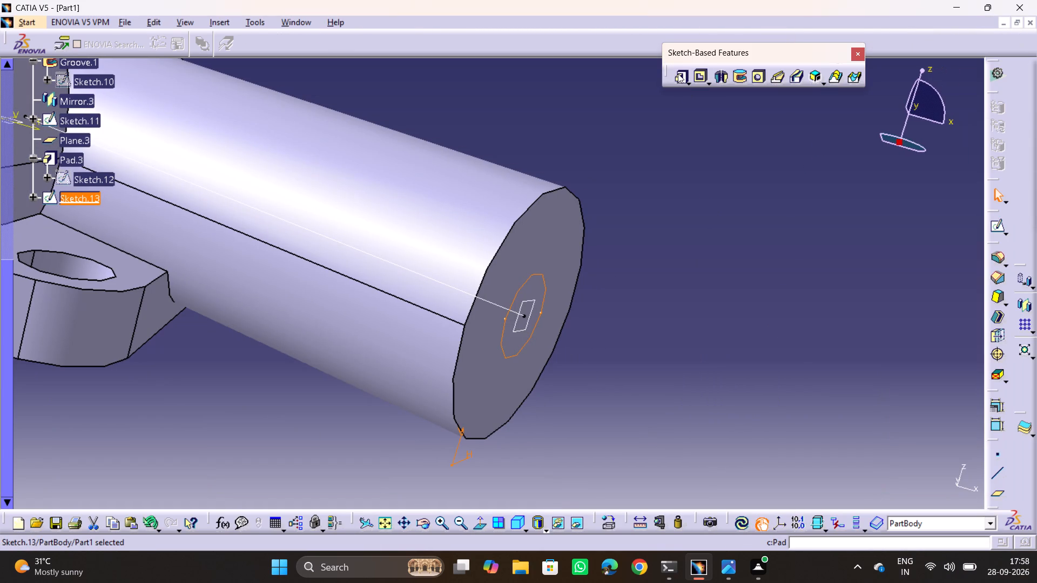
Pocket the concentric circle on the branch's free end face 49 mm deep, through to the main pipe's bore.
left_click(701, 78)
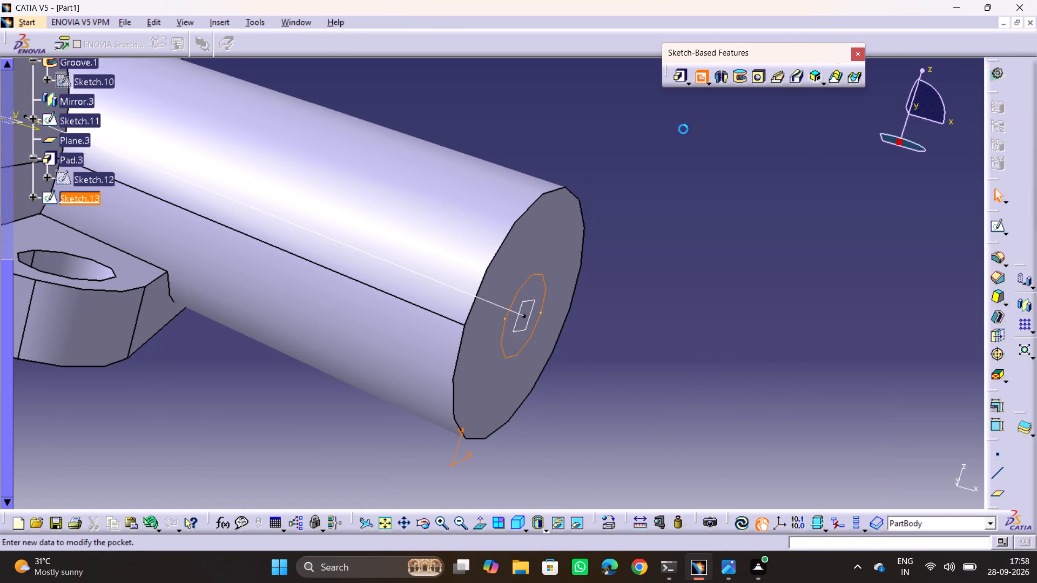
middle_click_drag(668, 217, 669, 316, "ctrl")
middle_click_drag(579, 336, 768, 276)
middle_click_drag(640, 250, 655, 205, "ctrl")
middle_click_drag(585, 223, 599, 227)
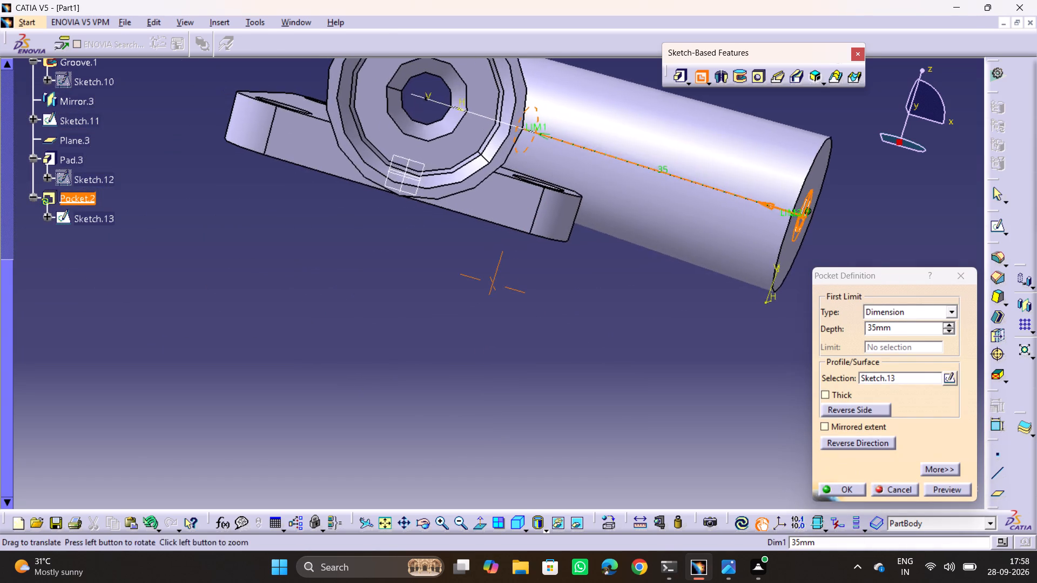
middle_click_drag(599, 227, 712, 273)
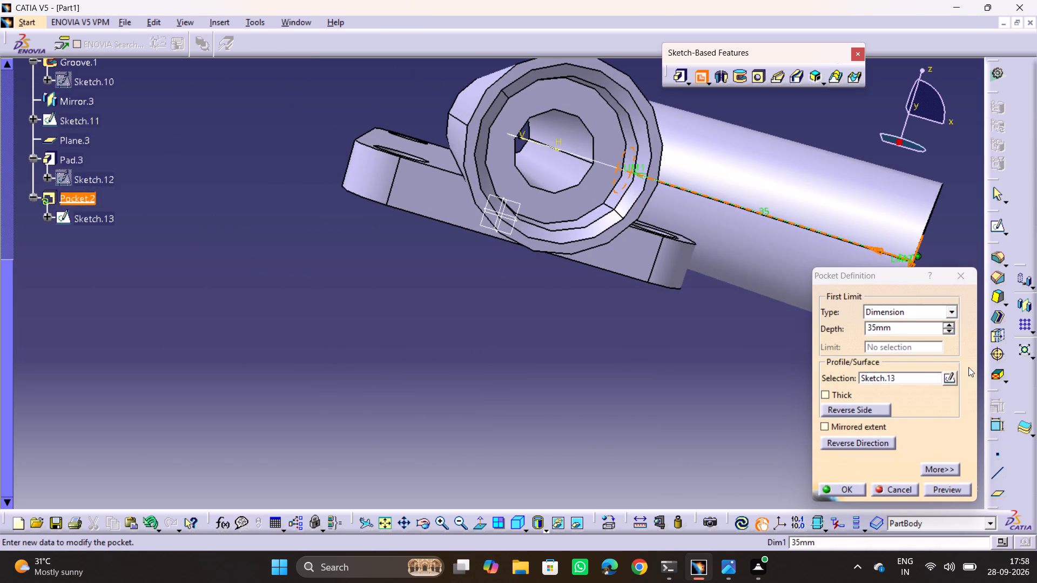
left_click(952, 326)
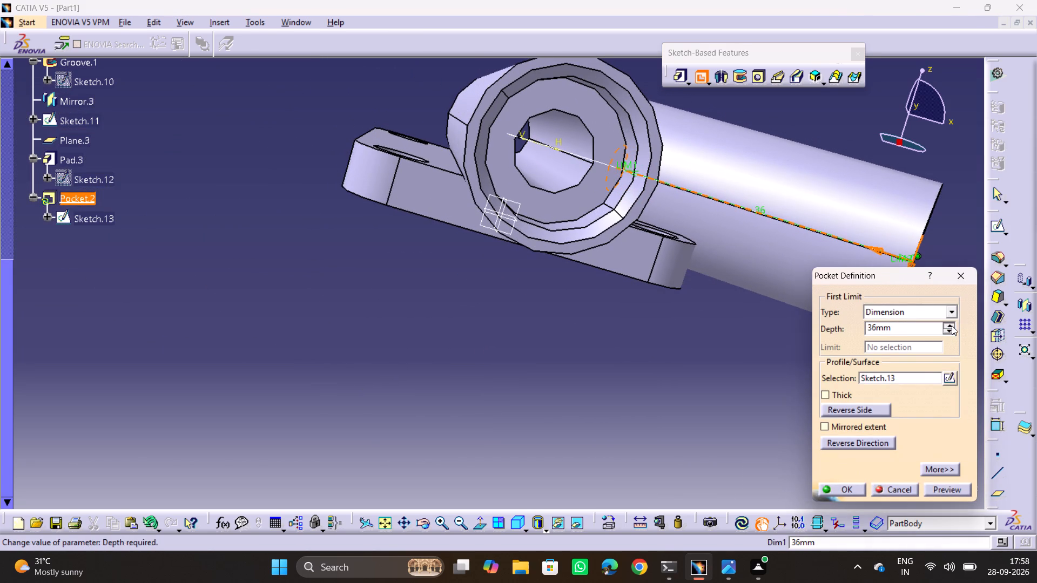
triple_click(952, 326)
triple_click(952, 326)
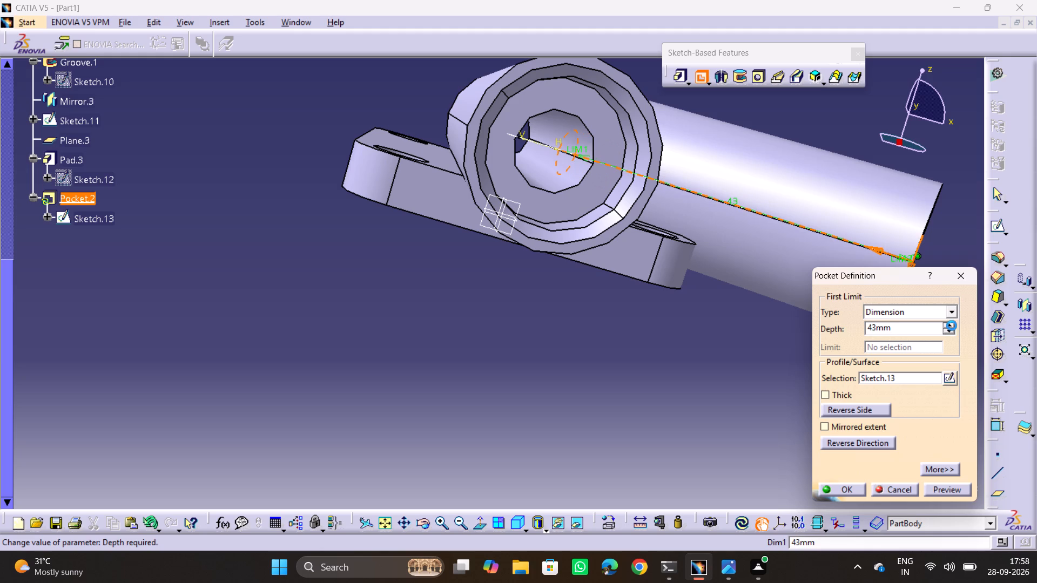
left_click(950, 492)
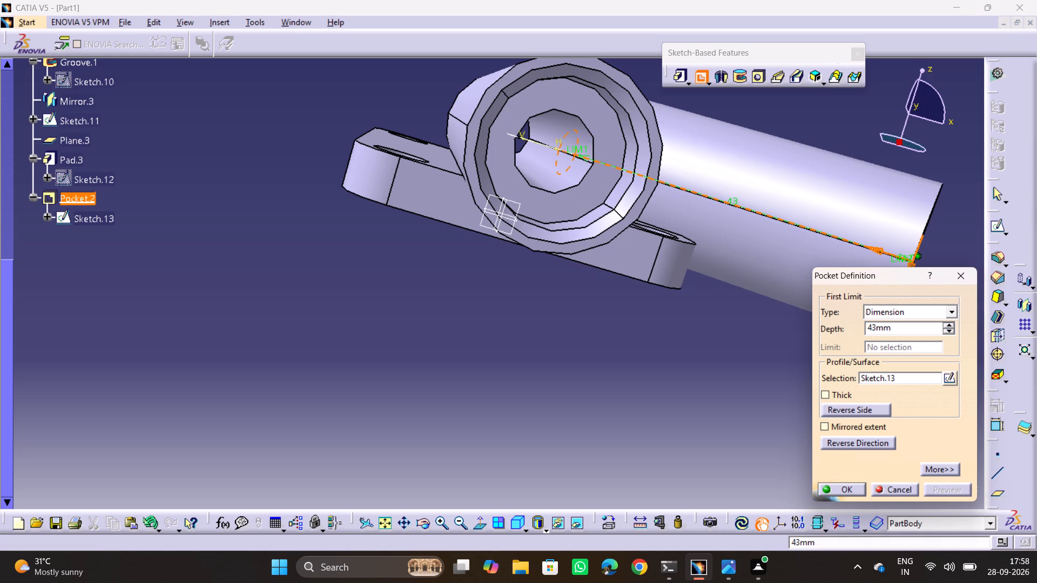
left_click(954, 324)
left_click(951, 322)
left_click(951, 322)
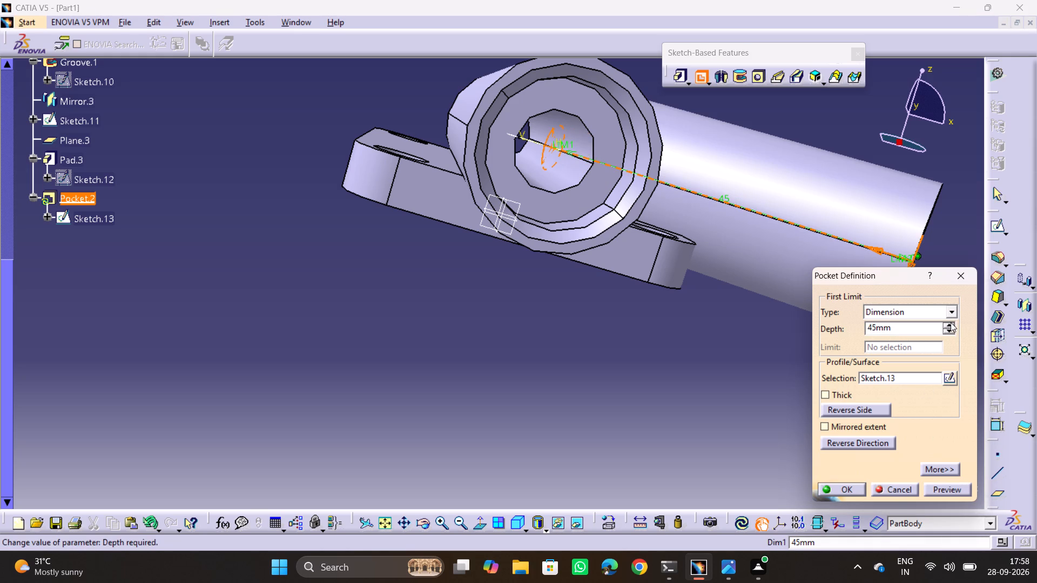
left_click(951, 489)
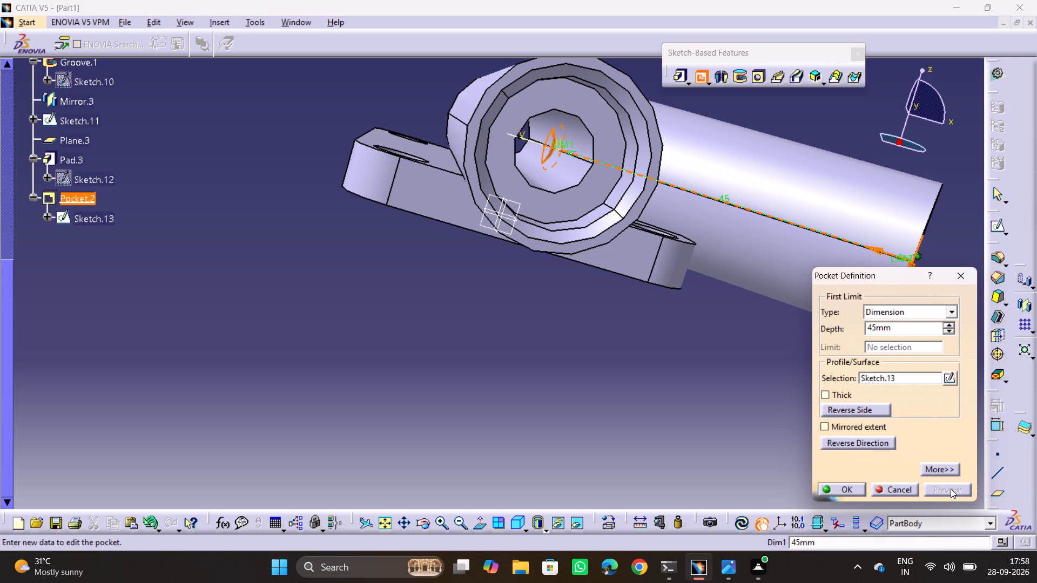
left_click(954, 326)
left_click(954, 326)
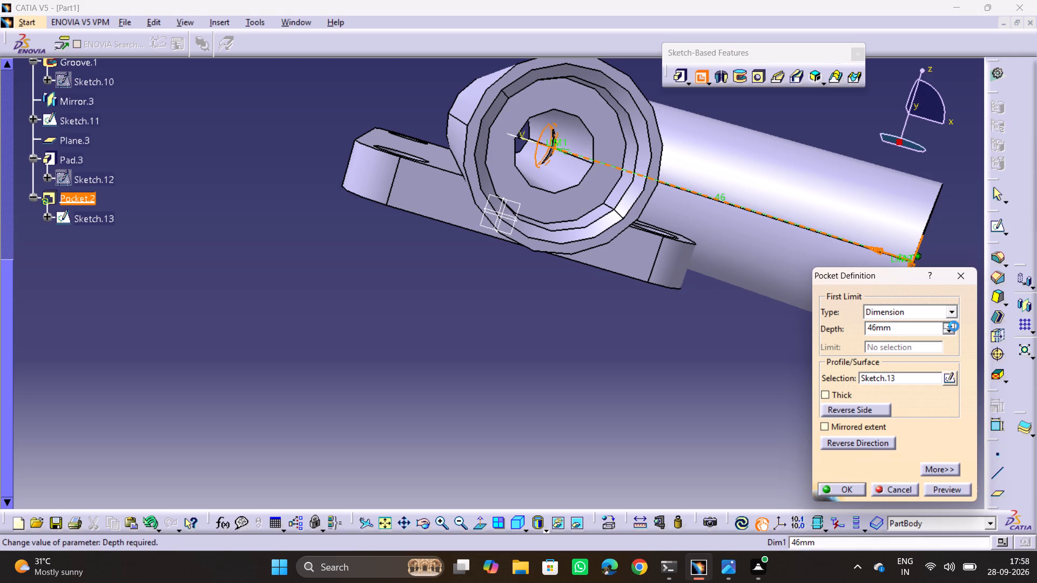
left_click(954, 326)
left_click(928, 489)
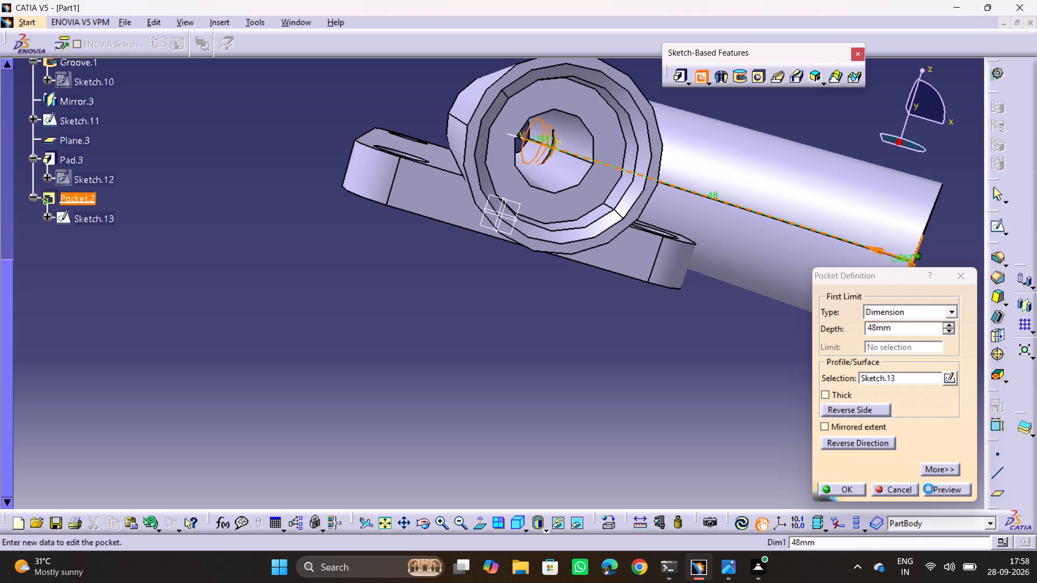
left_click(951, 322)
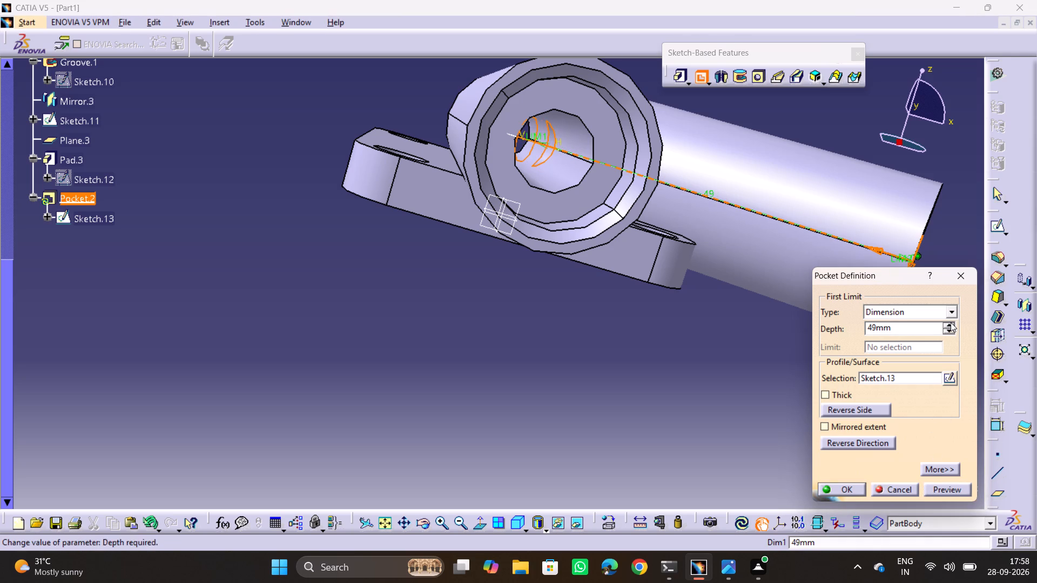
left_click(952, 487)
middle_click_drag(523, 343, 523, 347)
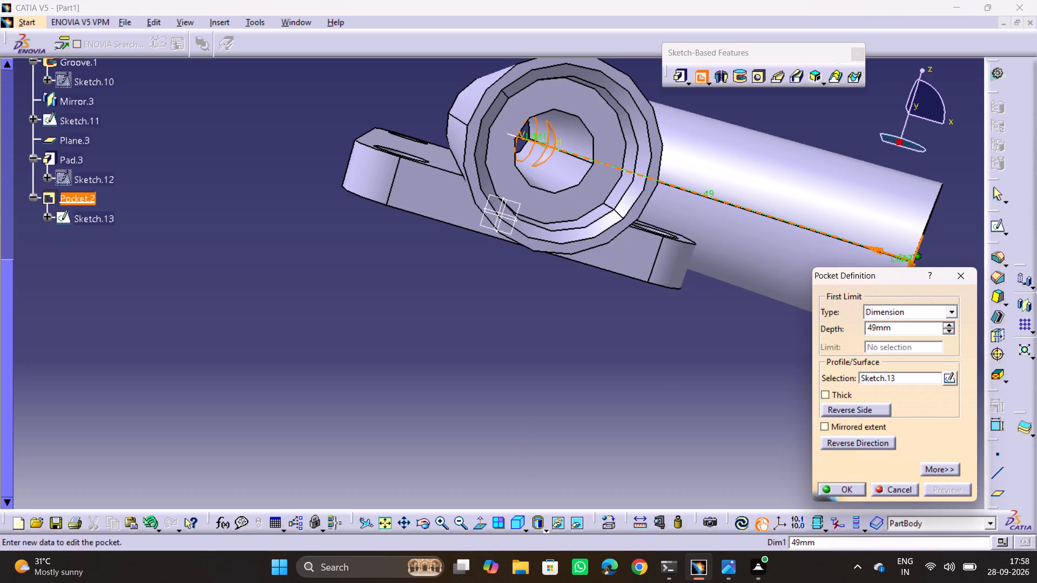
middle_click_drag(523, 347, 479, 377)
left_click_drag(523, 343, 569, 382)
middle_click_drag(582, 355, 626, 317)
left_click_drag(592, 355, 626, 317)
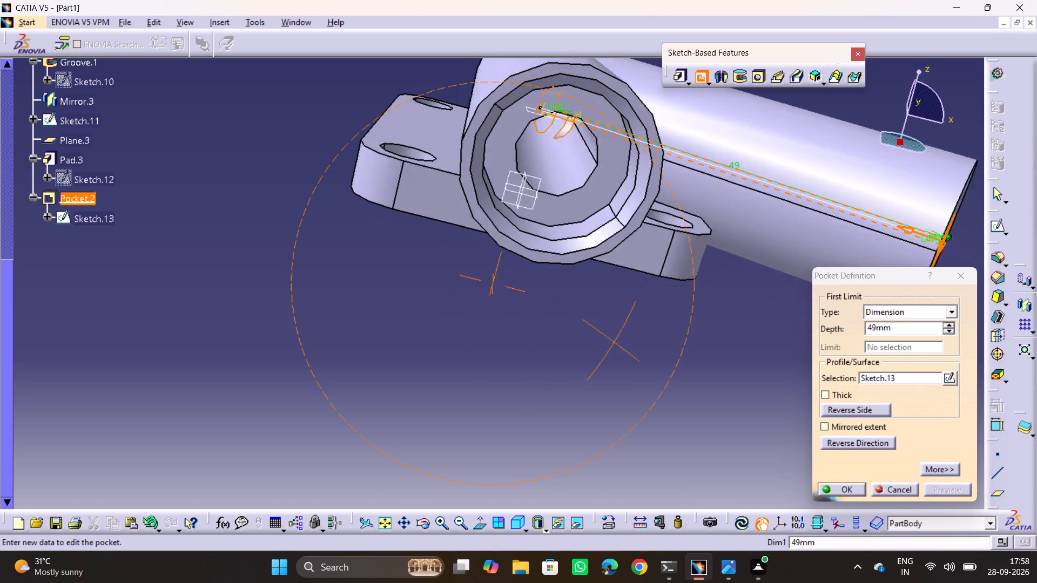
left_click_drag(626, 317, 631, 300)
middle_click_drag(626, 317, 627, 303)
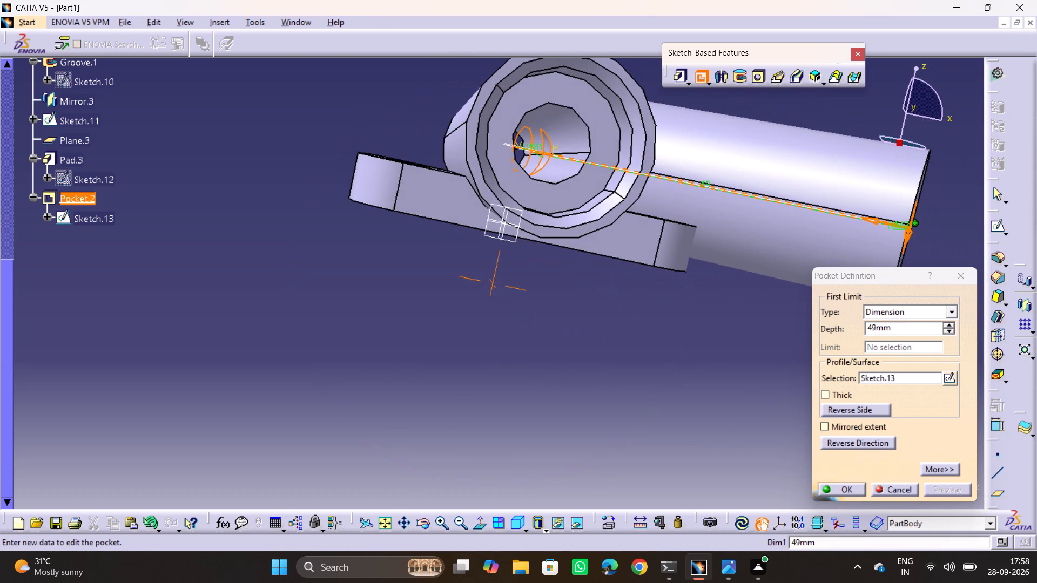
left_click(831, 491)
left_click(632, 372)
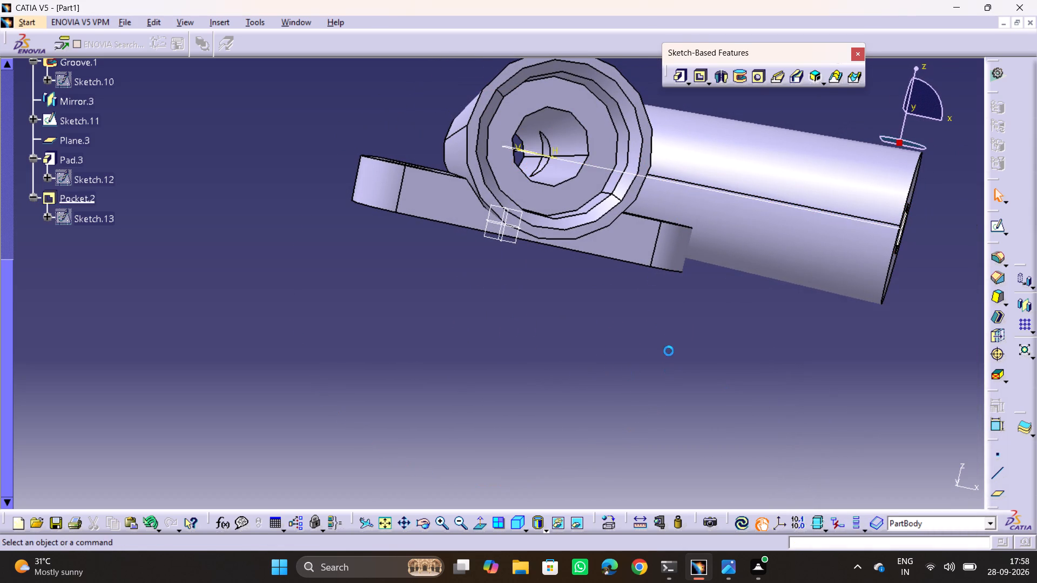
Hide the sketch holding the sloping branch's centre line.
middle_click_drag(632, 247, 595, 255)
left_click_drag(632, 247, 595, 255)
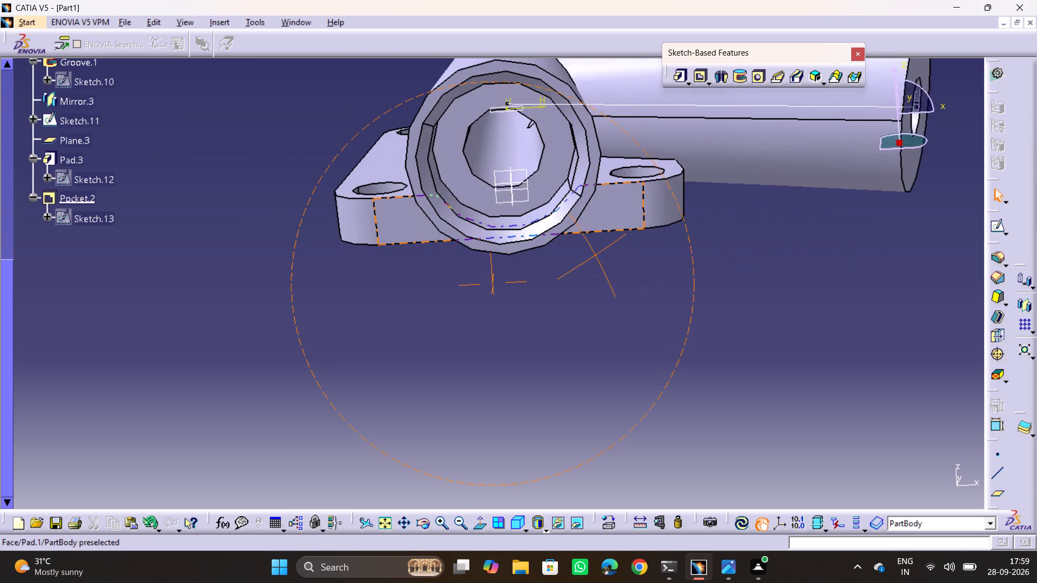
left_click_drag(595, 255, 597, 253)
middle_click_drag(595, 255, 603, 249)
left_click(789, 101)
right_click(789, 101)
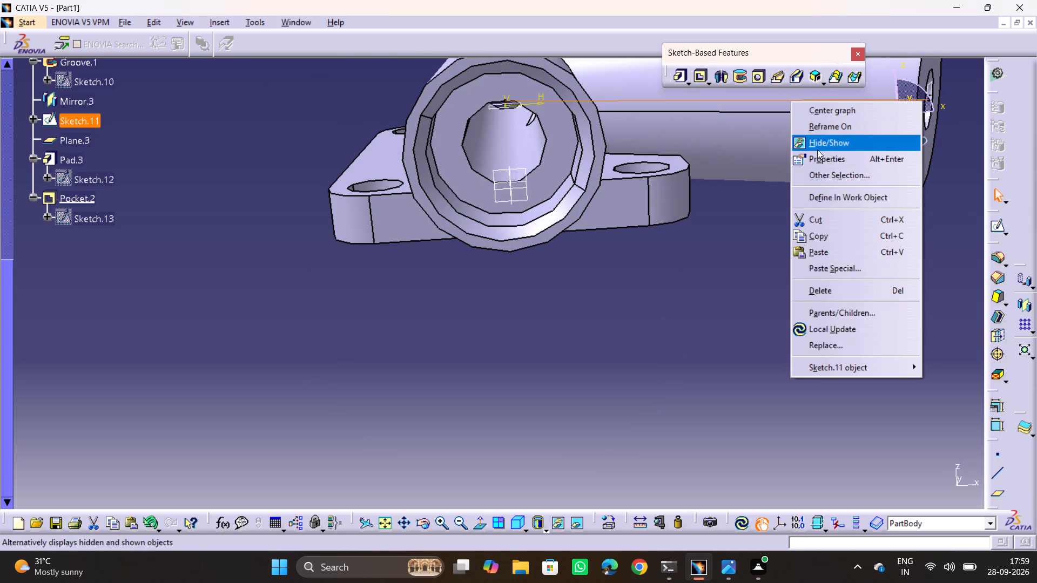
left_click(820, 143)
Compare the model with drawing 6.jpg and examine the radii where the branch joins the main pipe.
middle_click_drag(641, 251, 635, 347, "ctrl")
middle_click_drag(593, 249, 588, 248)
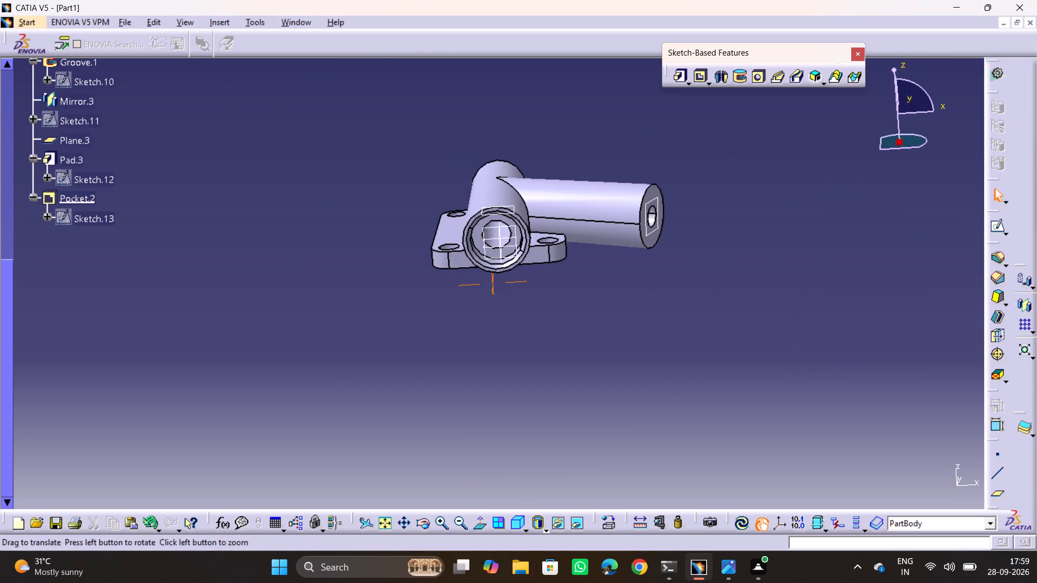
middle_click_drag(588, 248, 533, 425)
left_click_drag(587, 248, 533, 425)
key("alt+Tab")
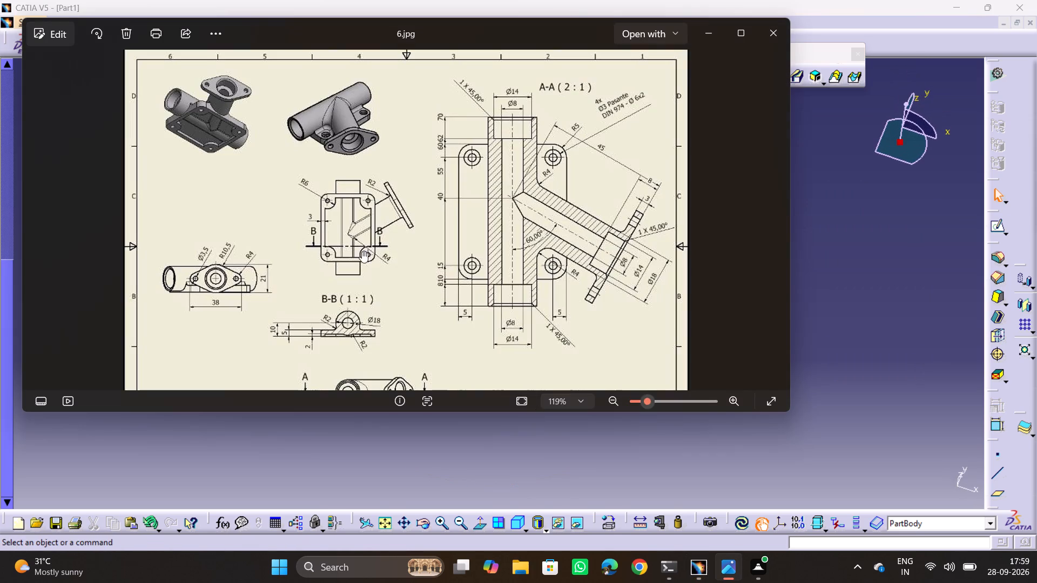
key("alt+Tab")
middle_click_drag(517, 174, 345, 227)
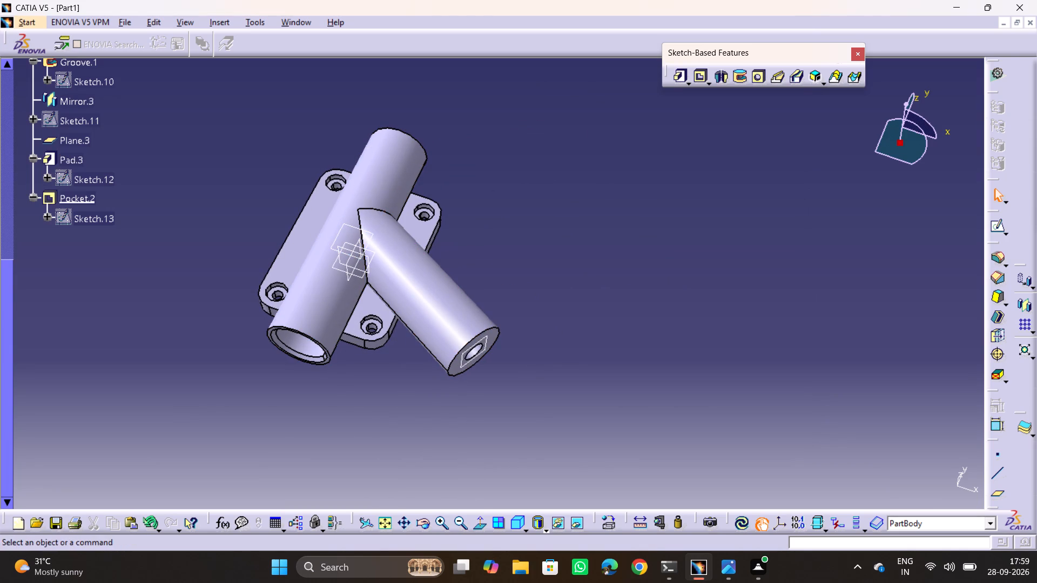
left_click(745, 285)
key("alt+Tab")
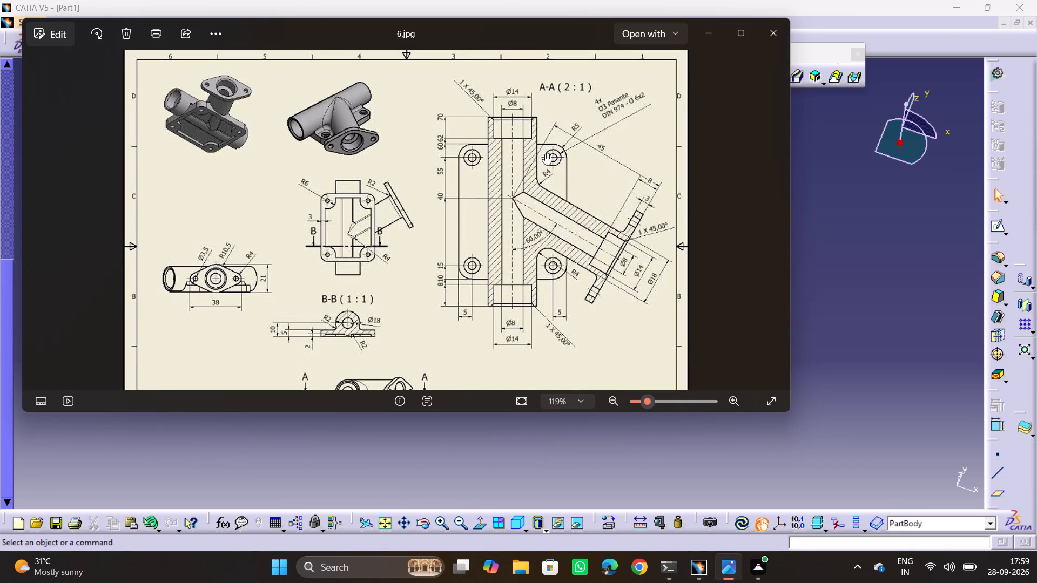
scroll(553, 161, "up", 1)
scroll(587, 291, "up", 2)
key("alt+Tab")
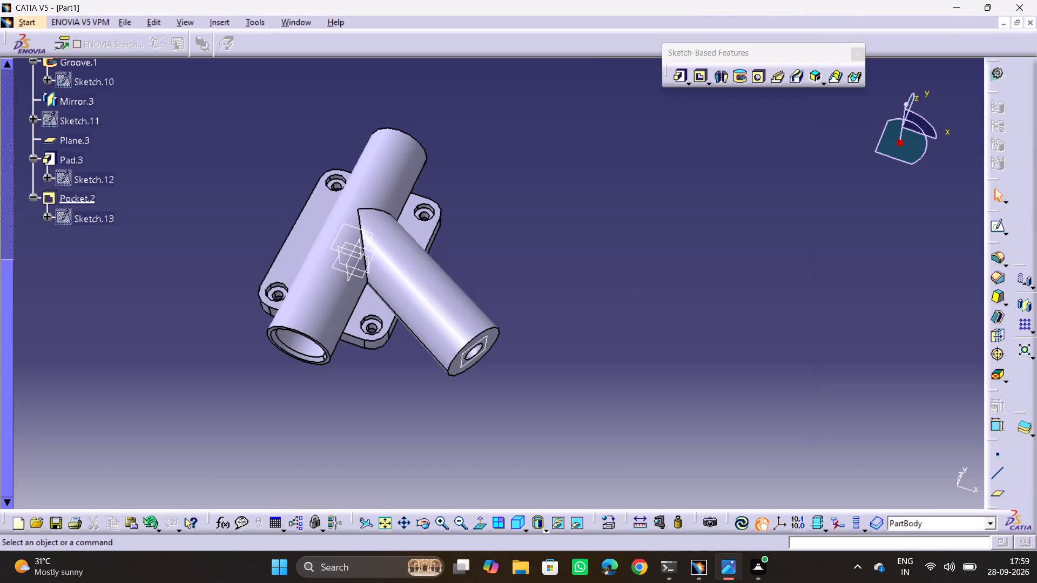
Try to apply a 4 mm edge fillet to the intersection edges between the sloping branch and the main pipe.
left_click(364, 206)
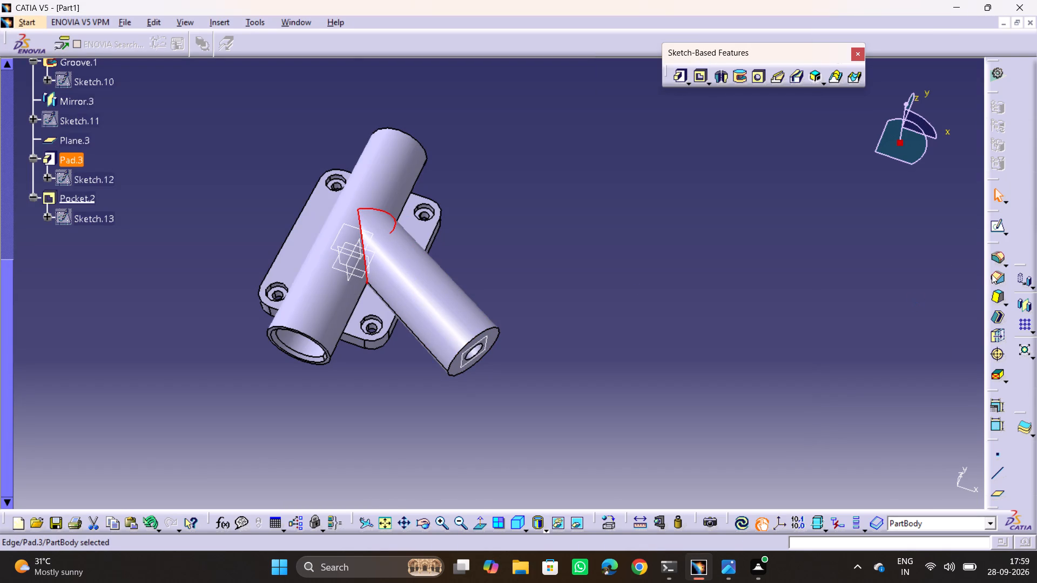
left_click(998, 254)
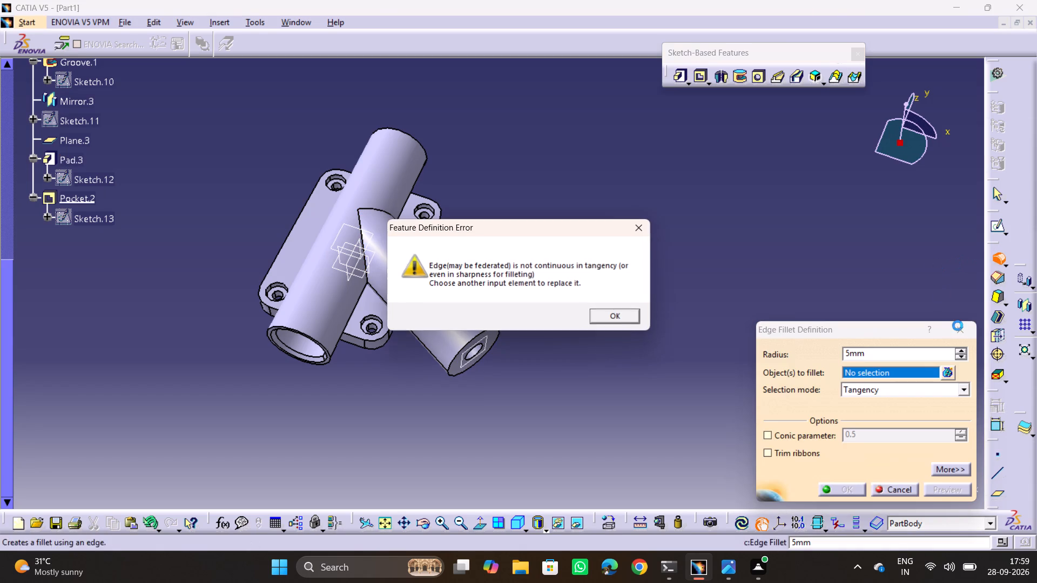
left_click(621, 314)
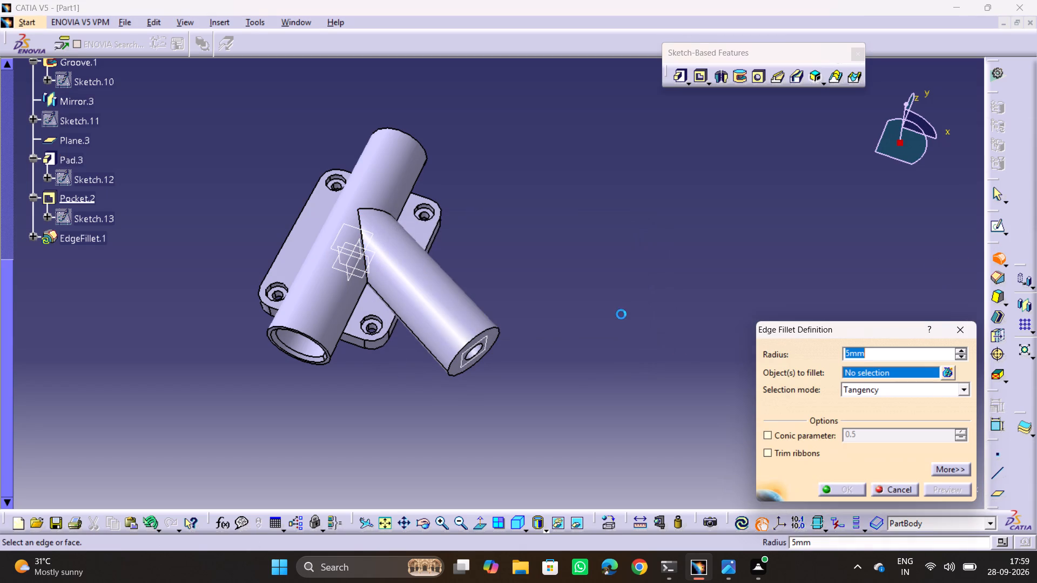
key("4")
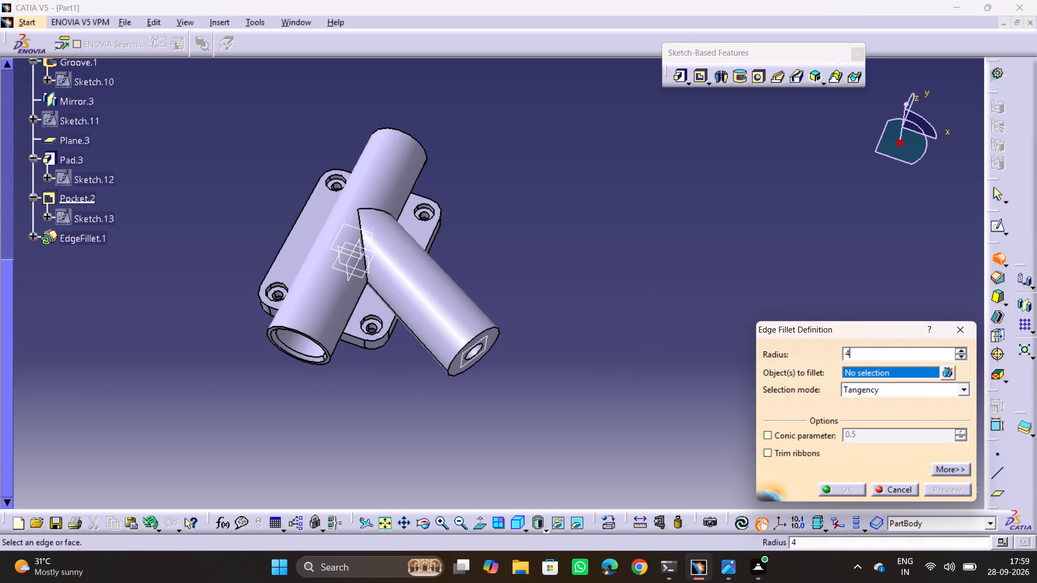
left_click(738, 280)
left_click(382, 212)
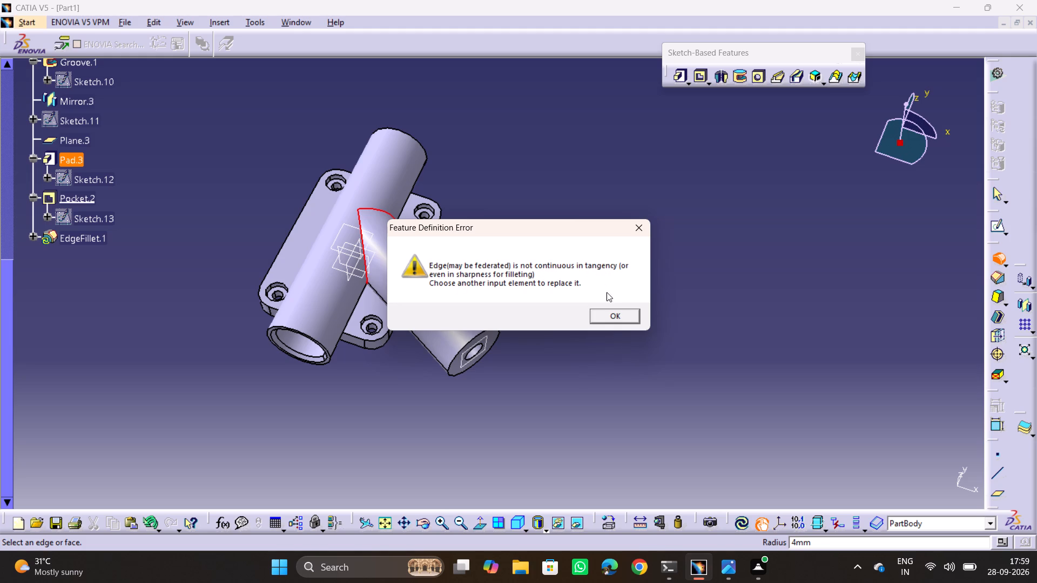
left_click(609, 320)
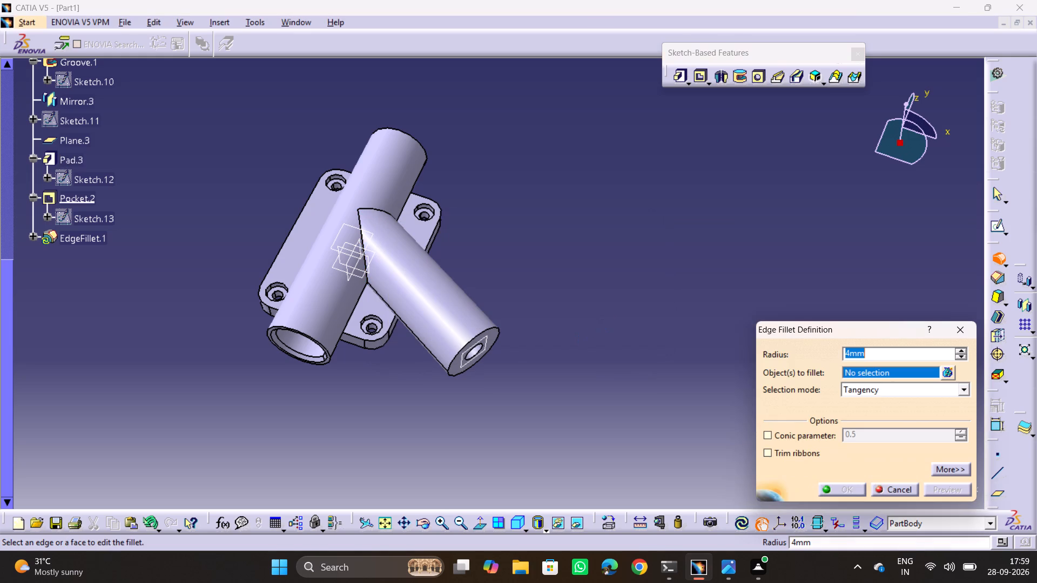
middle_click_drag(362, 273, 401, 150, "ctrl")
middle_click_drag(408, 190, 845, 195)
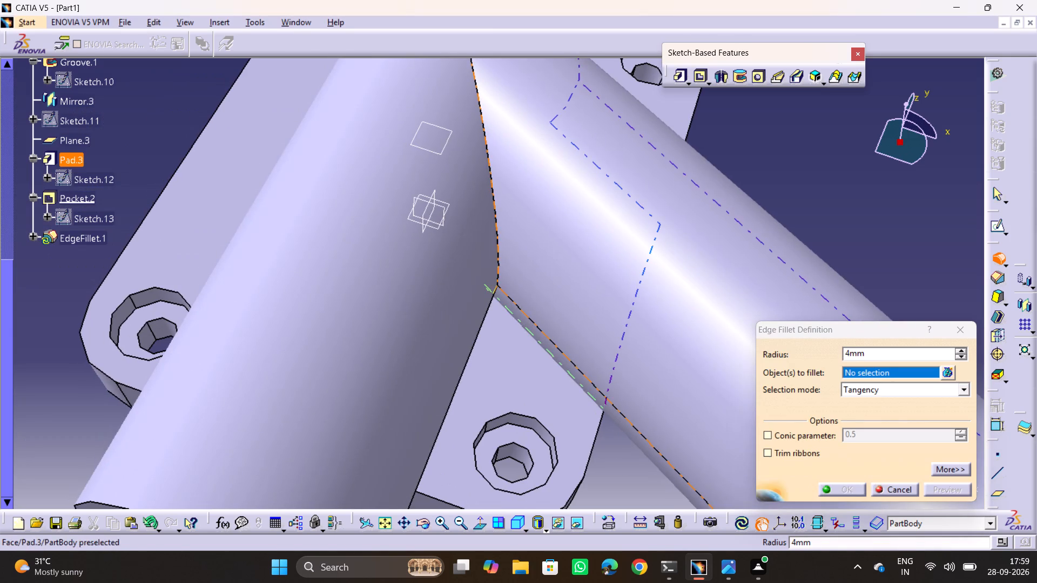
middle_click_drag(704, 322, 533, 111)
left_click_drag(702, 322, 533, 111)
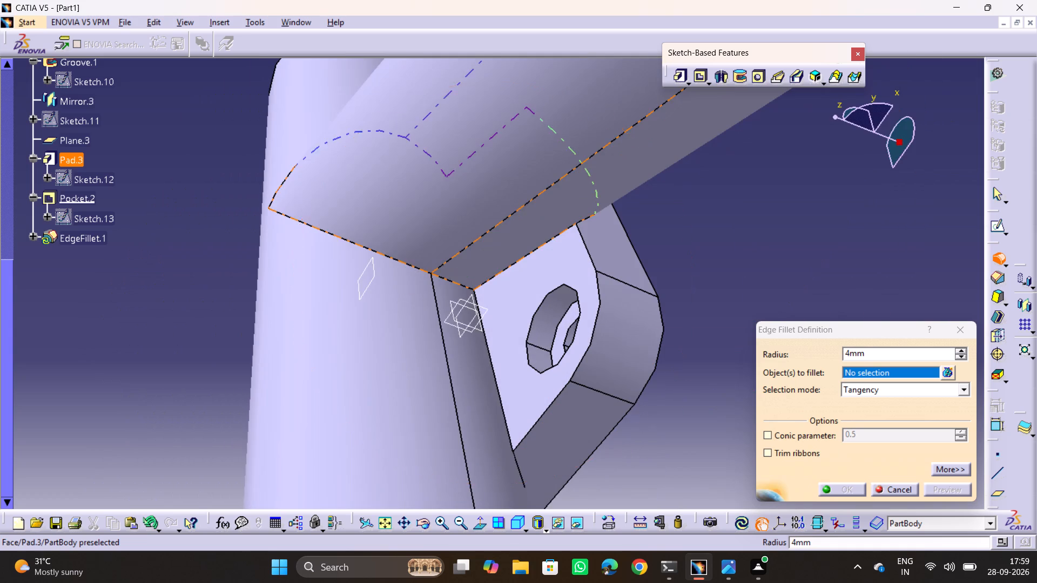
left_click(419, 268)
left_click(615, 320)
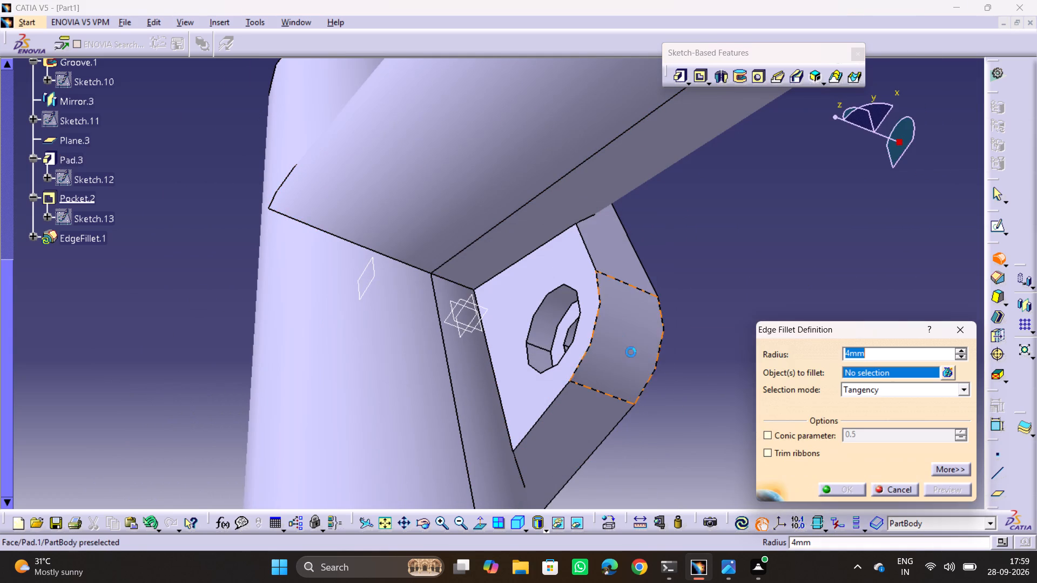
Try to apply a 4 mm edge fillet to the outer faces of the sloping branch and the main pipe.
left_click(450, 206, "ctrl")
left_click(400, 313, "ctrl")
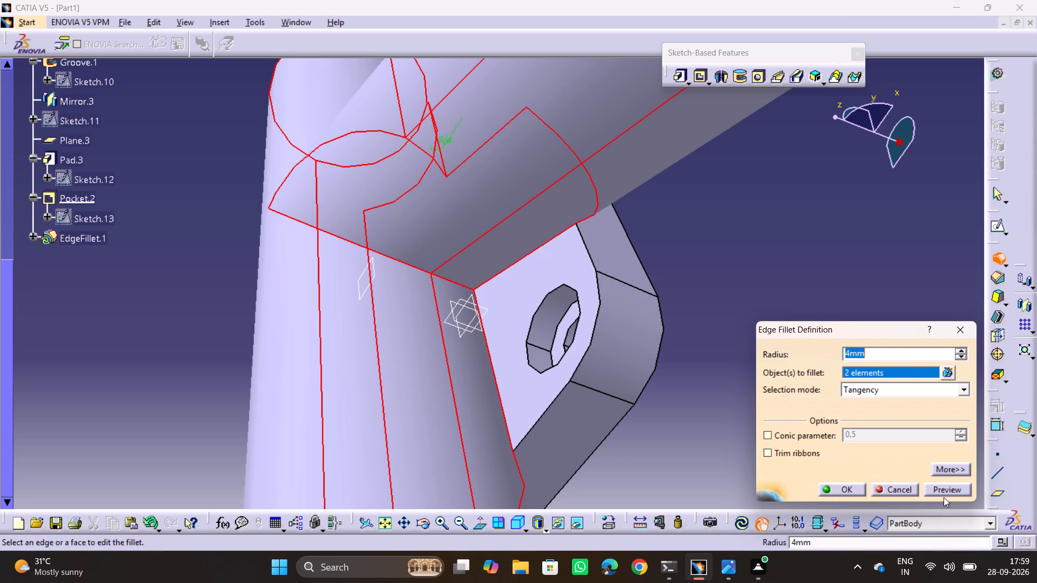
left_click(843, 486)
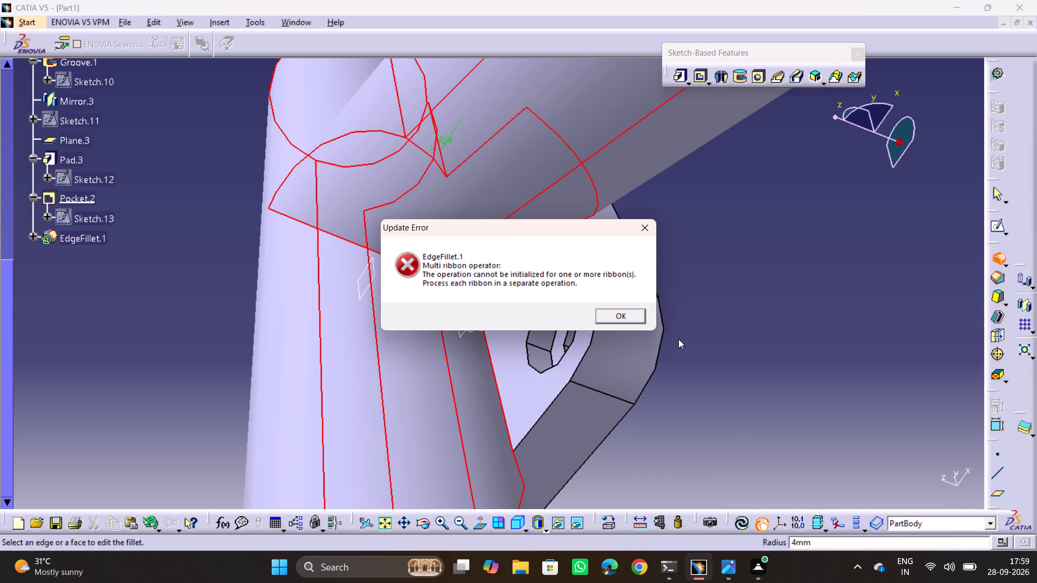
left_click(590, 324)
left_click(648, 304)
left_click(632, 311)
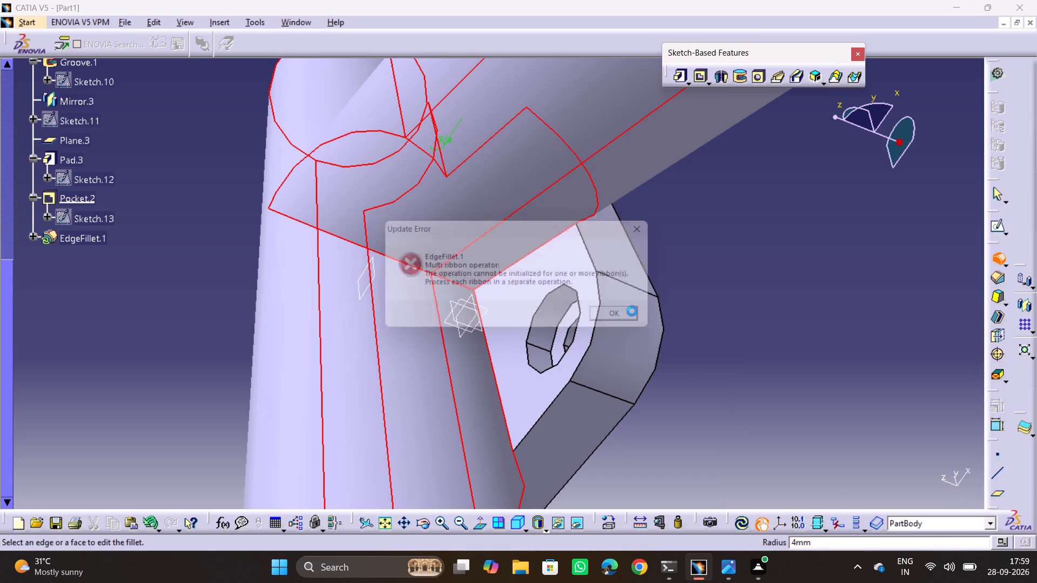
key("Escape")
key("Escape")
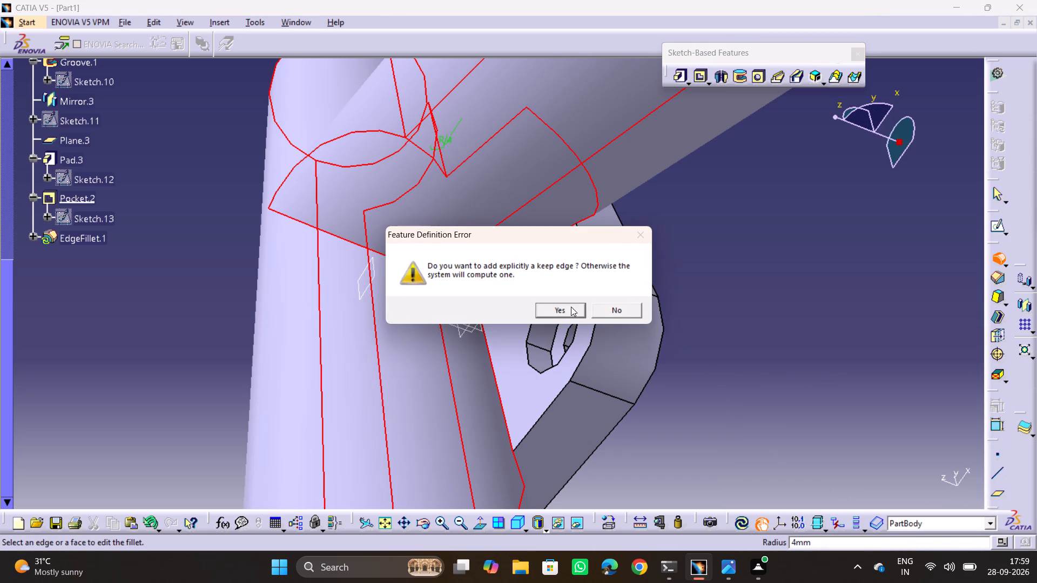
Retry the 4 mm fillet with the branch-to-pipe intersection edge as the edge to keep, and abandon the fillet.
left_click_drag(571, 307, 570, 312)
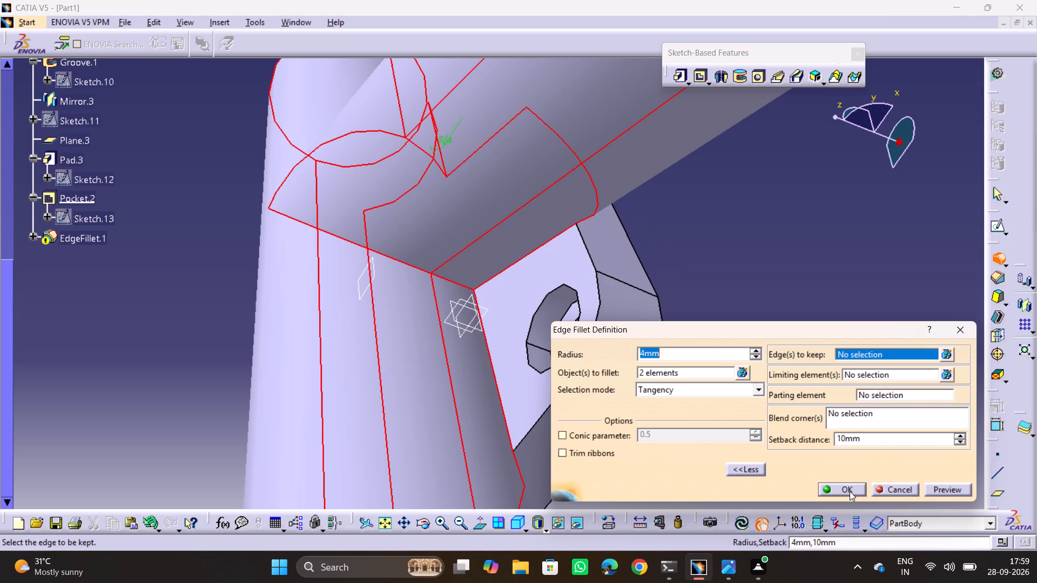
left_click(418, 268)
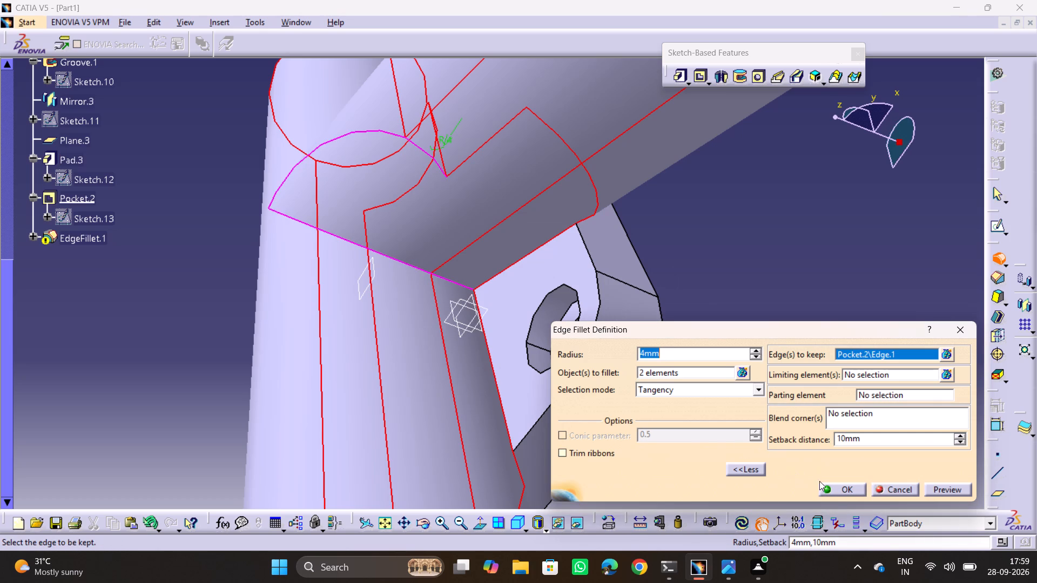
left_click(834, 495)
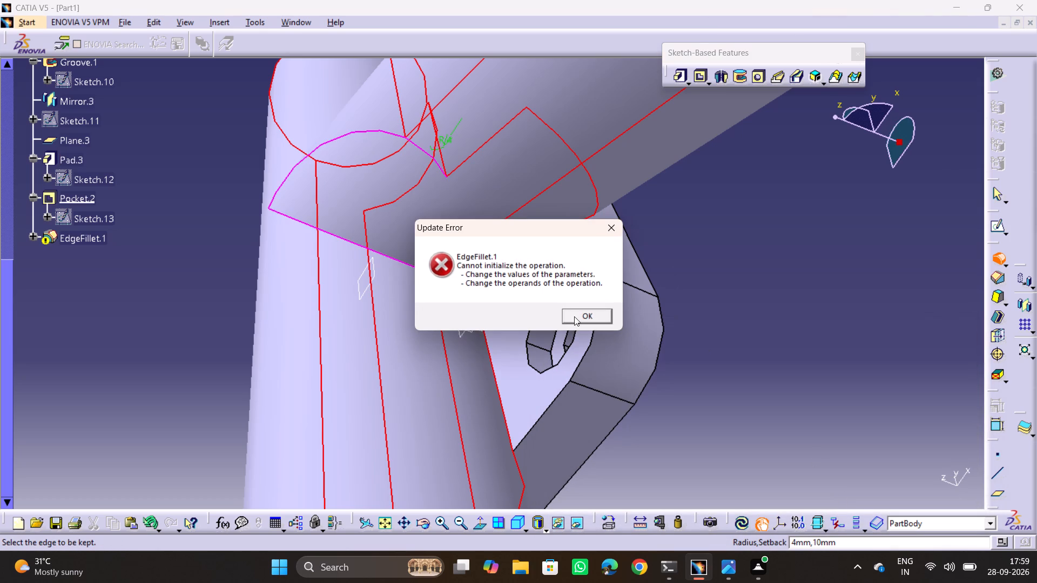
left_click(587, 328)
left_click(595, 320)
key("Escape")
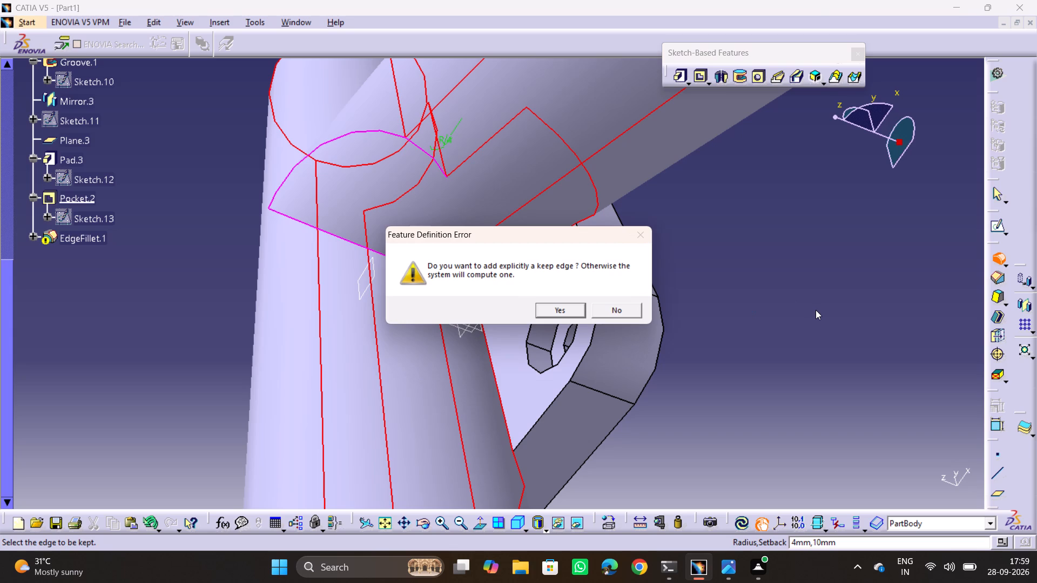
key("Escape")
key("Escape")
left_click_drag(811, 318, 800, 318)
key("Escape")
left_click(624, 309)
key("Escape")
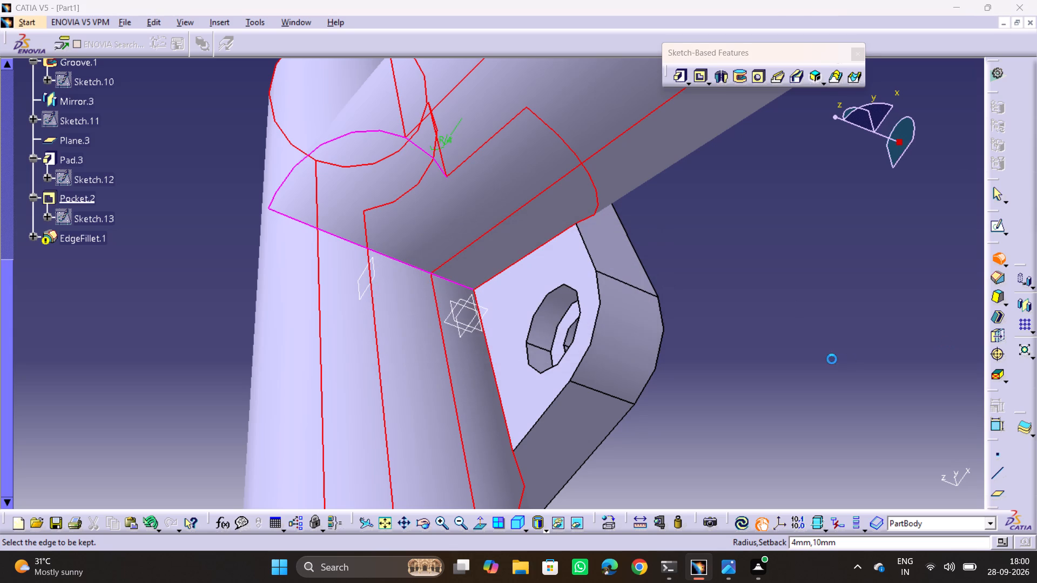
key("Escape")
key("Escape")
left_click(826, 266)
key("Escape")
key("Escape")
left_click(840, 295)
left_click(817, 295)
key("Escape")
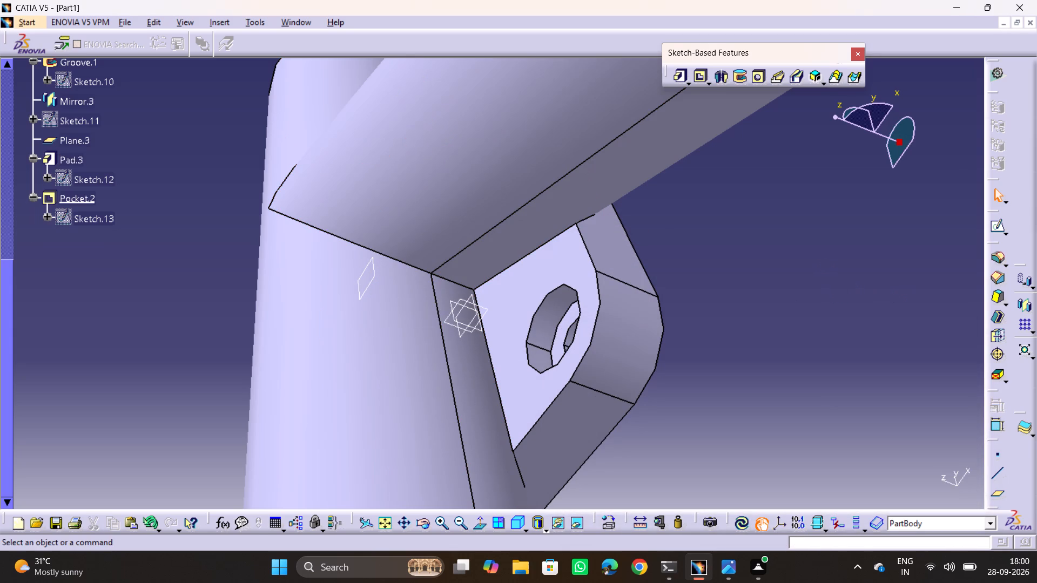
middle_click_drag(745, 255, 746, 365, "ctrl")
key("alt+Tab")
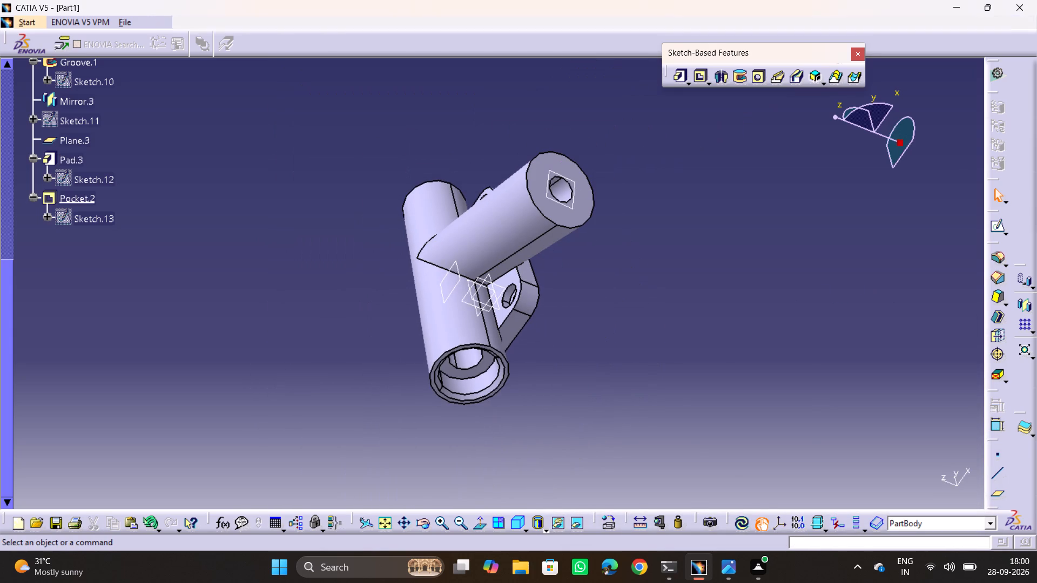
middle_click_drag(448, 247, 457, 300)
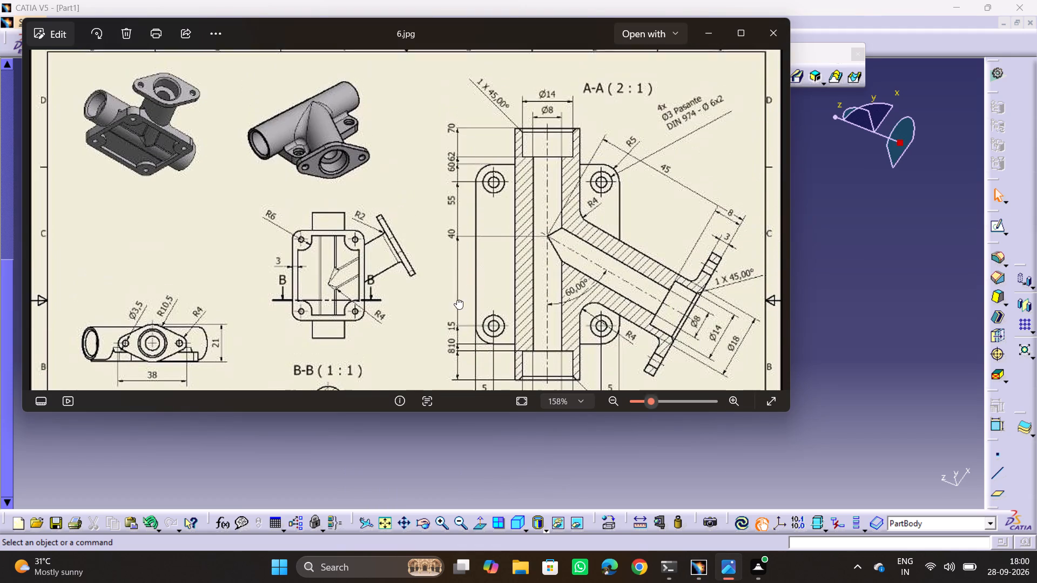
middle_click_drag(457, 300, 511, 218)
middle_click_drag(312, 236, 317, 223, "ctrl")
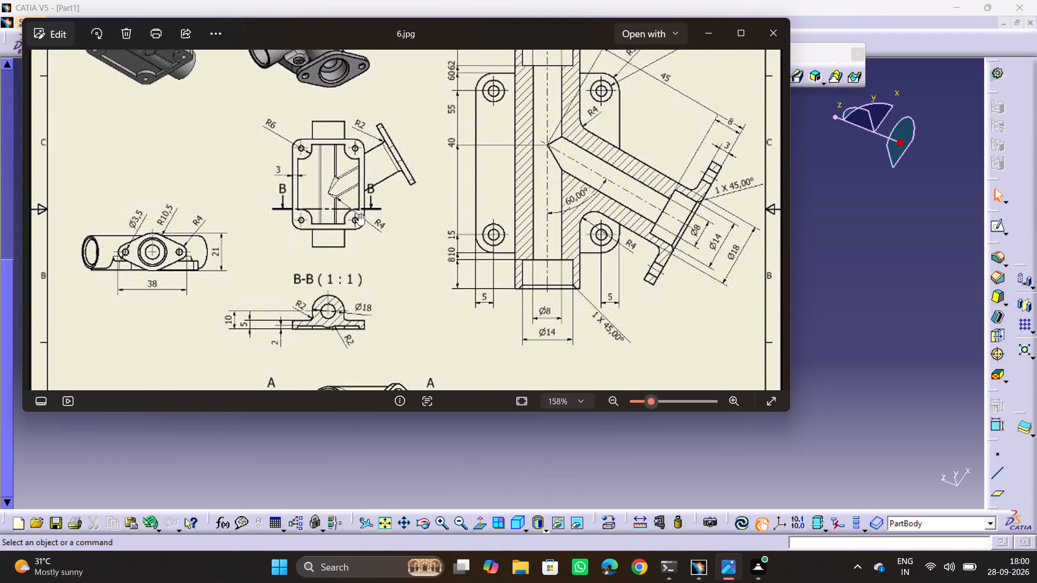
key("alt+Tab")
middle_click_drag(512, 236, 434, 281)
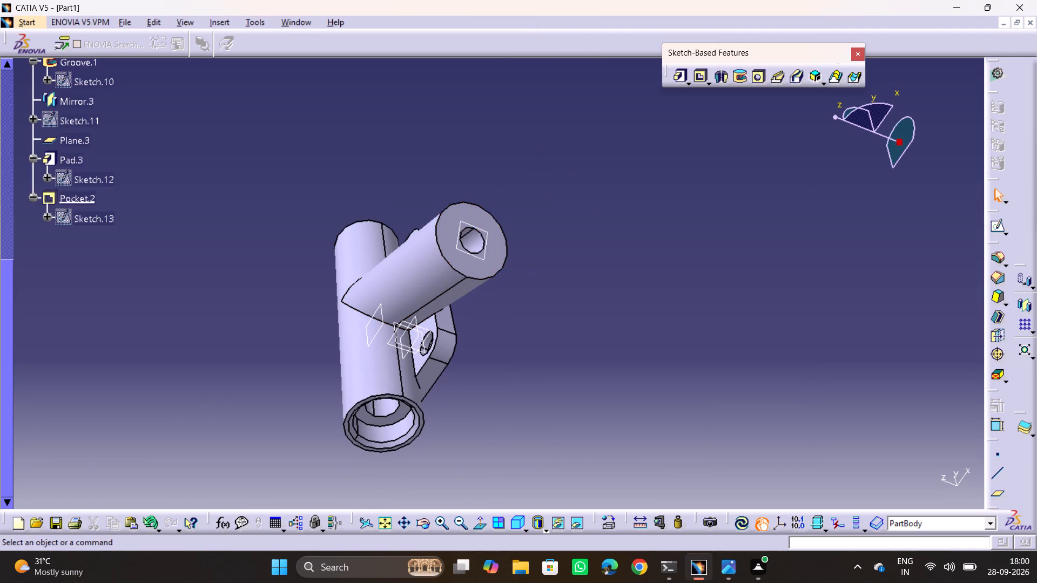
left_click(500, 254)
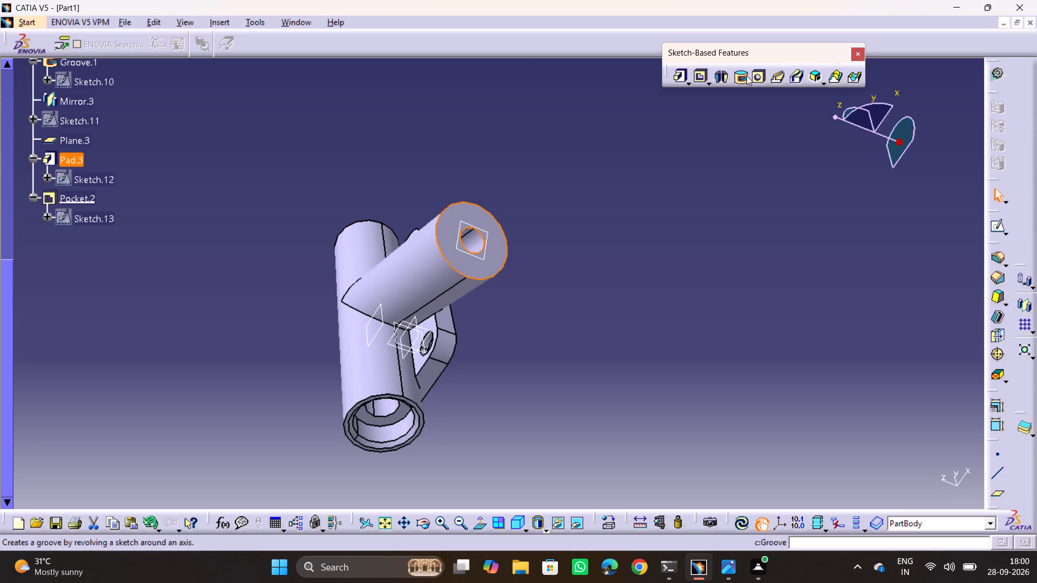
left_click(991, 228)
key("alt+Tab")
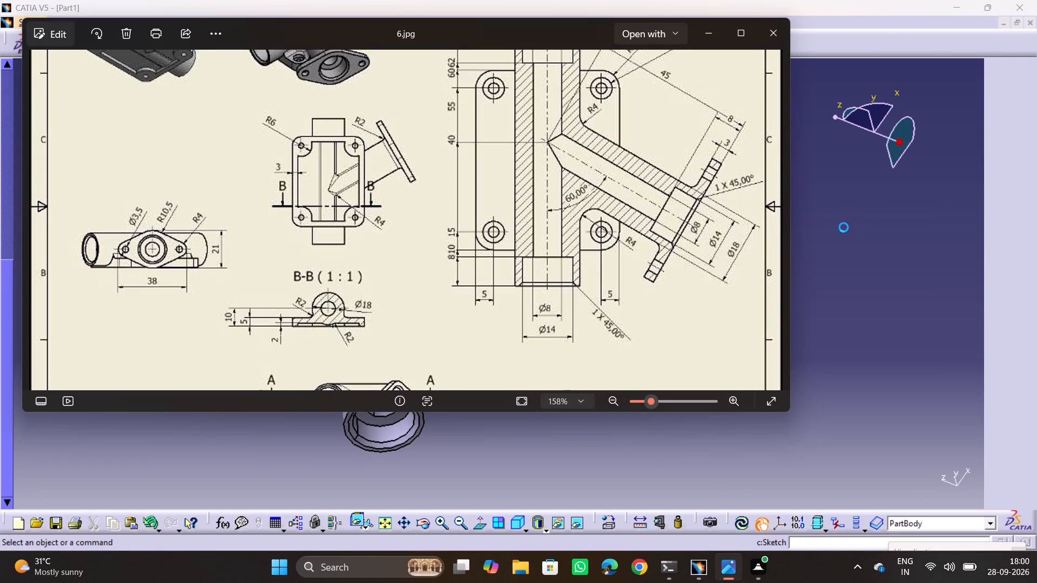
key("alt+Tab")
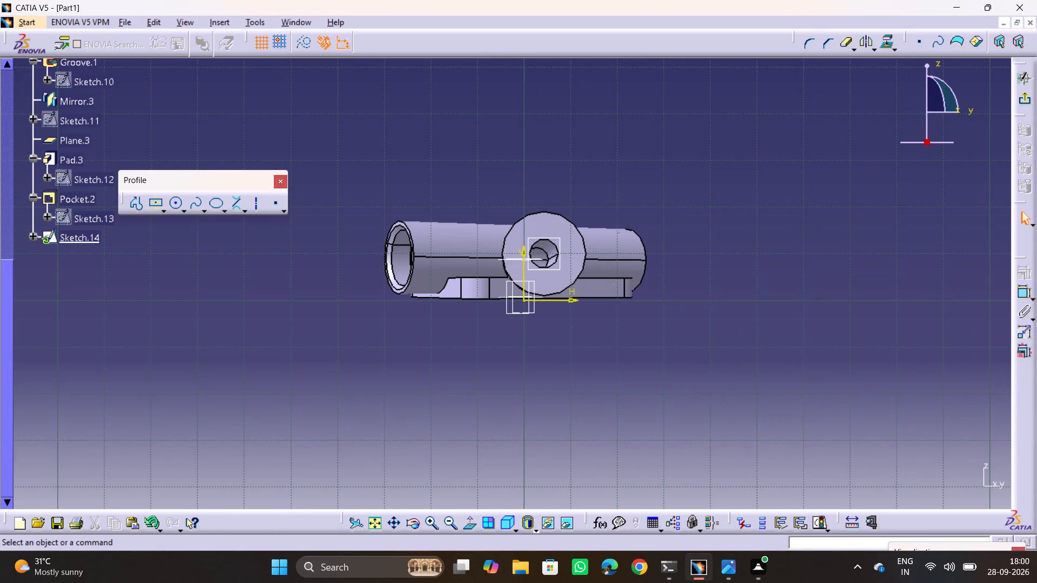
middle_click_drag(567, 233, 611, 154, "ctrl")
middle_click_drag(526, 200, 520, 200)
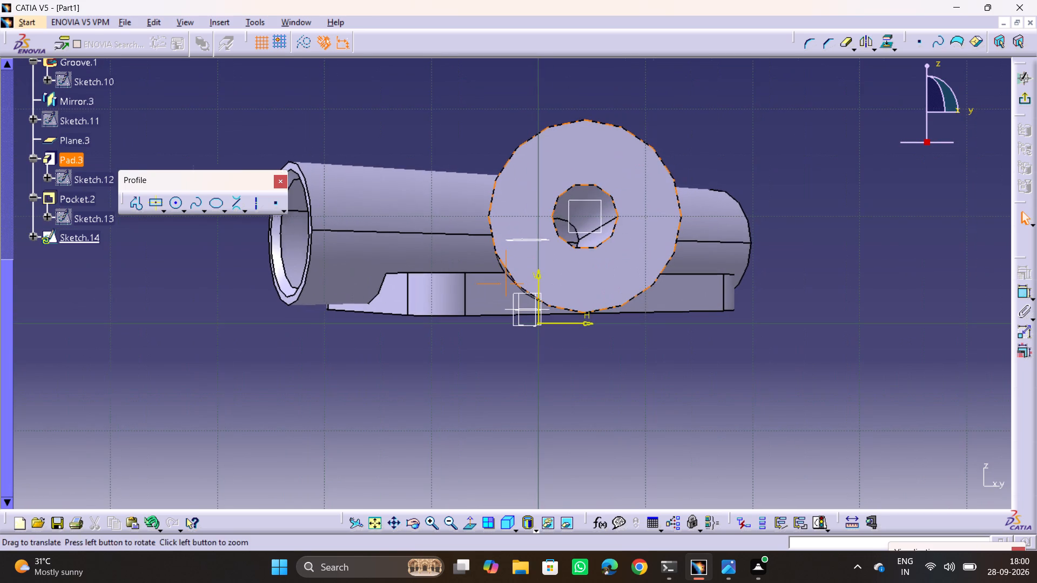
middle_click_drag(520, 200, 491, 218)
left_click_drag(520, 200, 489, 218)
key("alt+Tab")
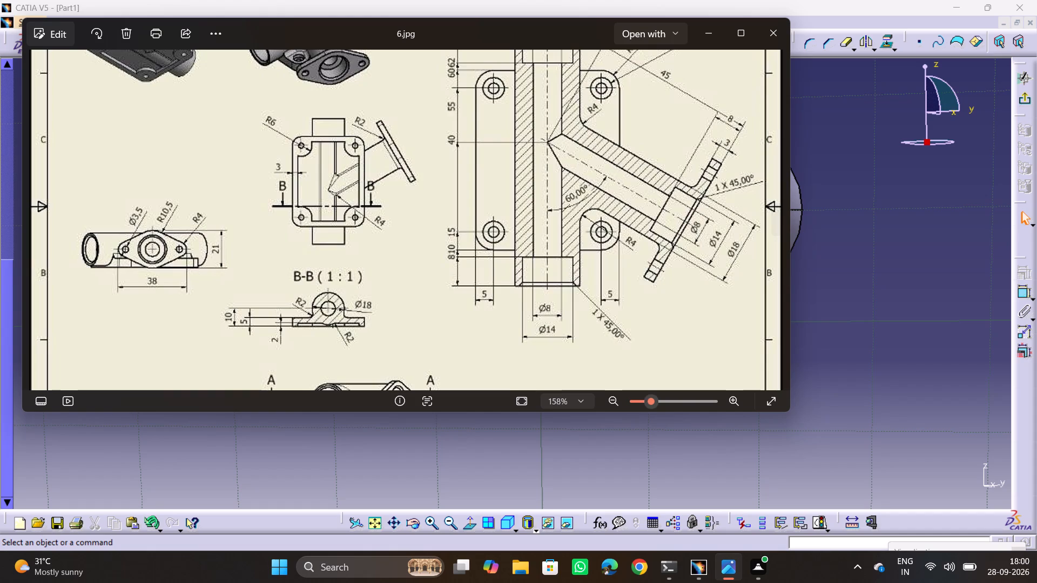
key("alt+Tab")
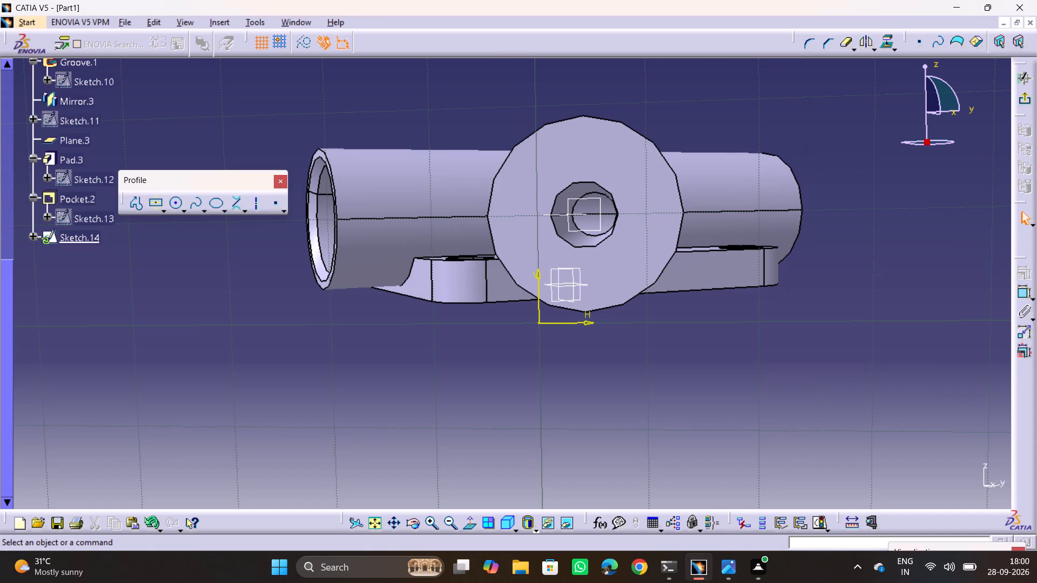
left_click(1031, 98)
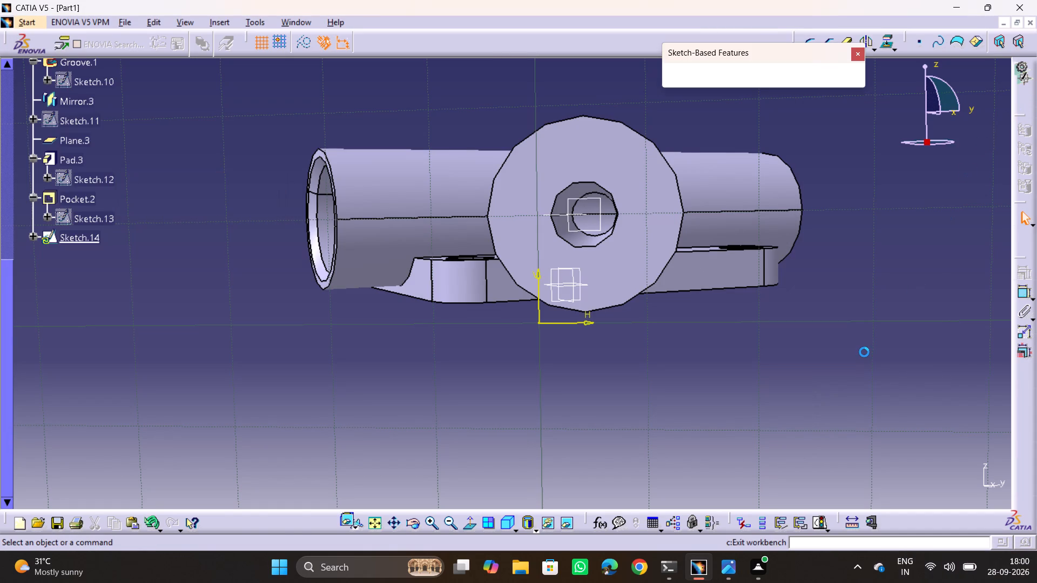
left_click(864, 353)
On the plane lengthwise through the branch, sketch an open five-line stepped profile with a slanted corner, about 8 by 6 mm, at the free end.
middle_click_drag(691, 357, 728, 355)
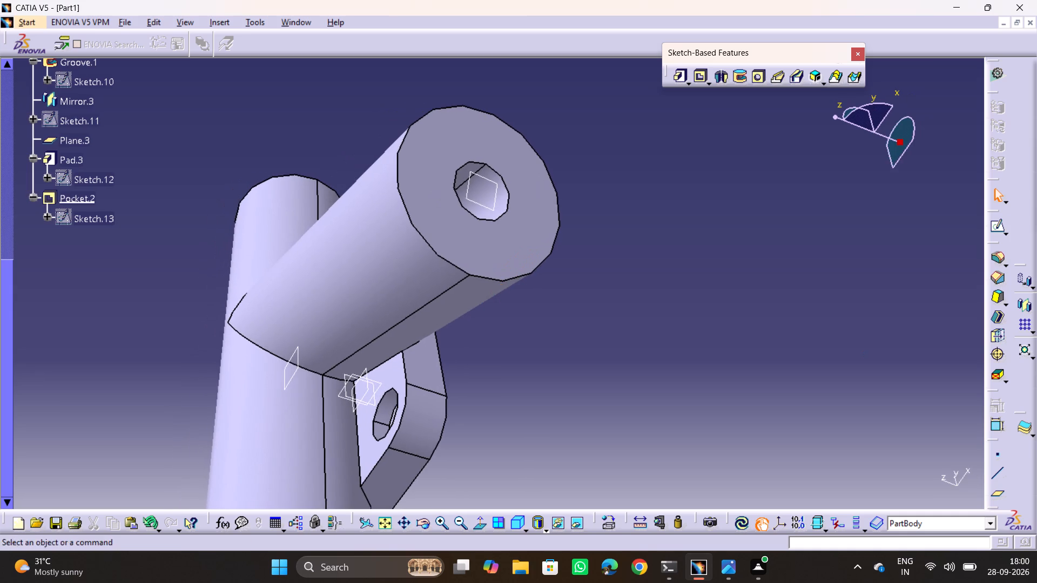
left_click(297, 375)
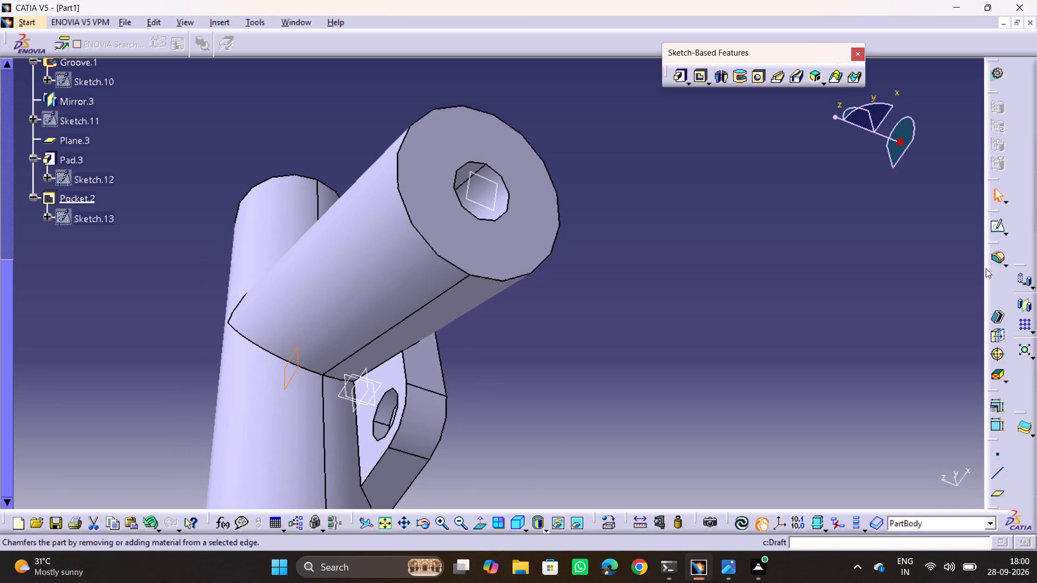
left_click(997, 233)
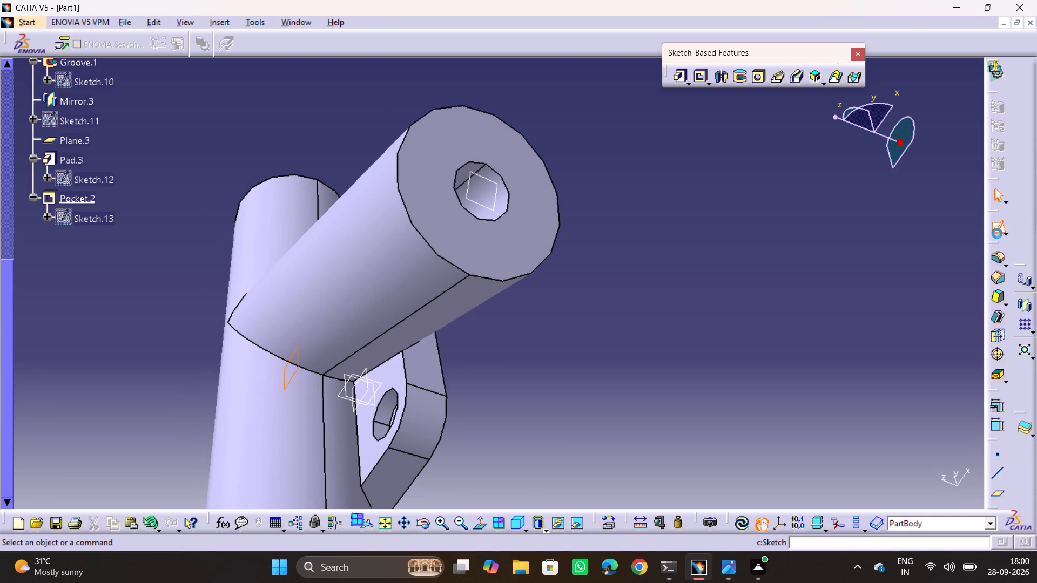
middle_click_drag(371, 211, 415, 322)
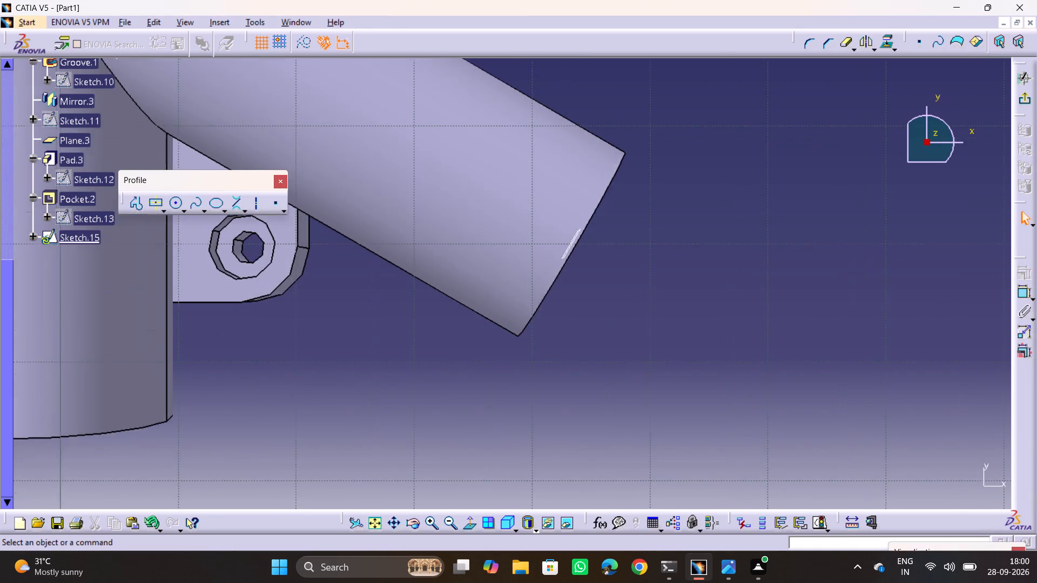
middle_click_drag(415, 322, 417, 332)
middle_click_drag(520, 267, 521, 234, "ctrl")
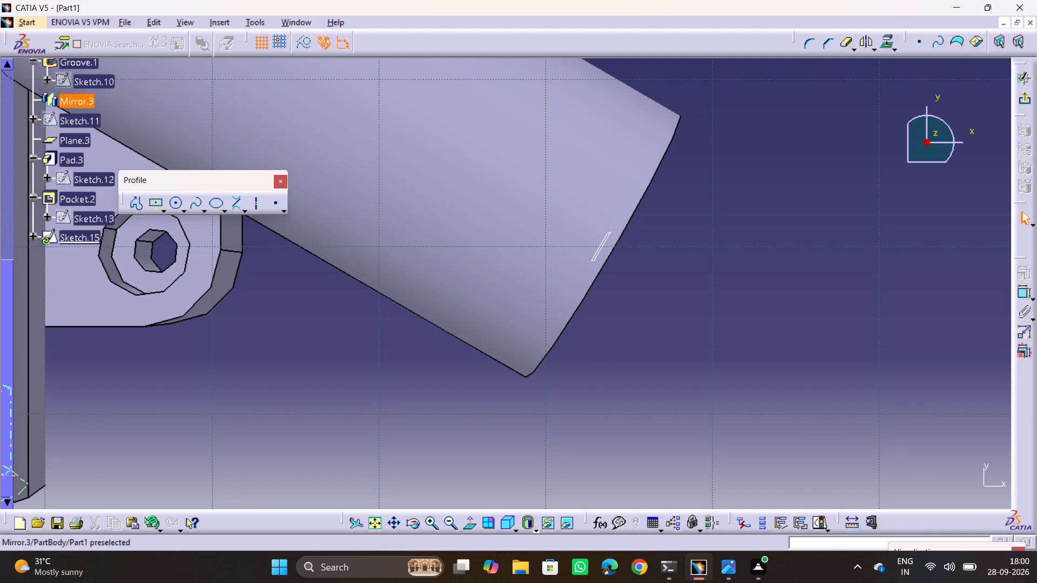
left_click(133, 206)
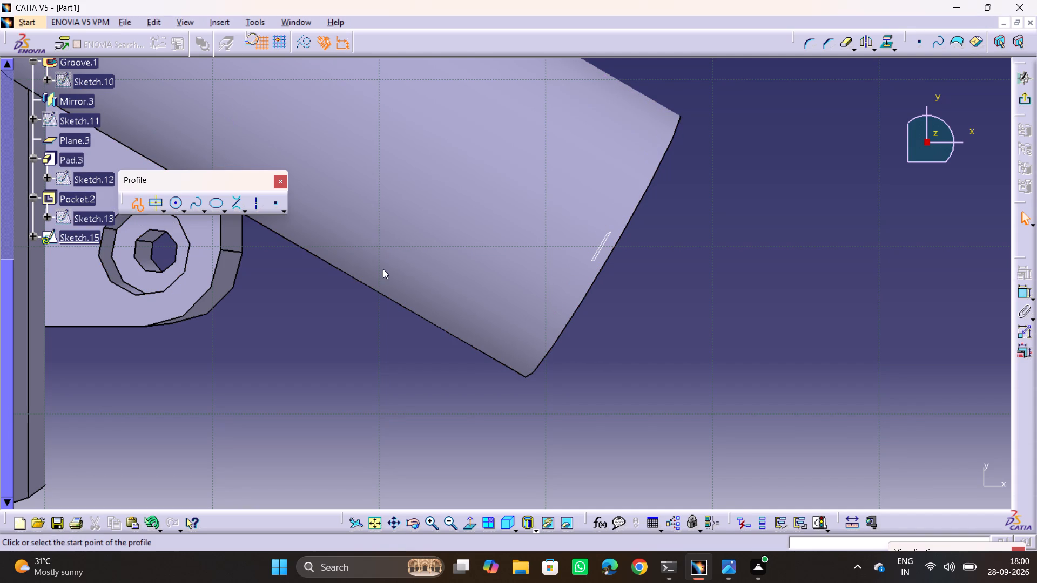
left_click(601, 268)
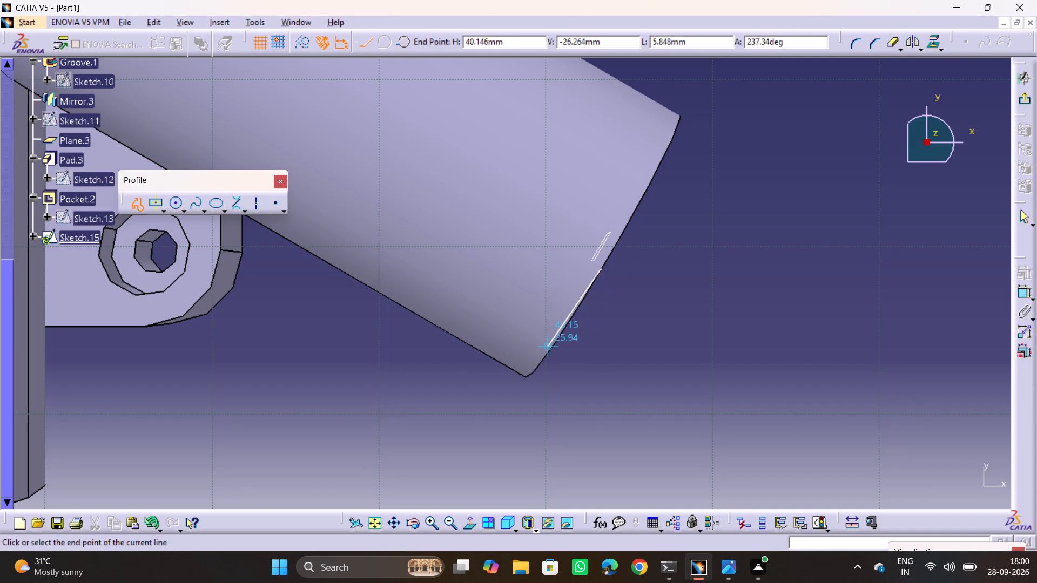
left_click(545, 354)
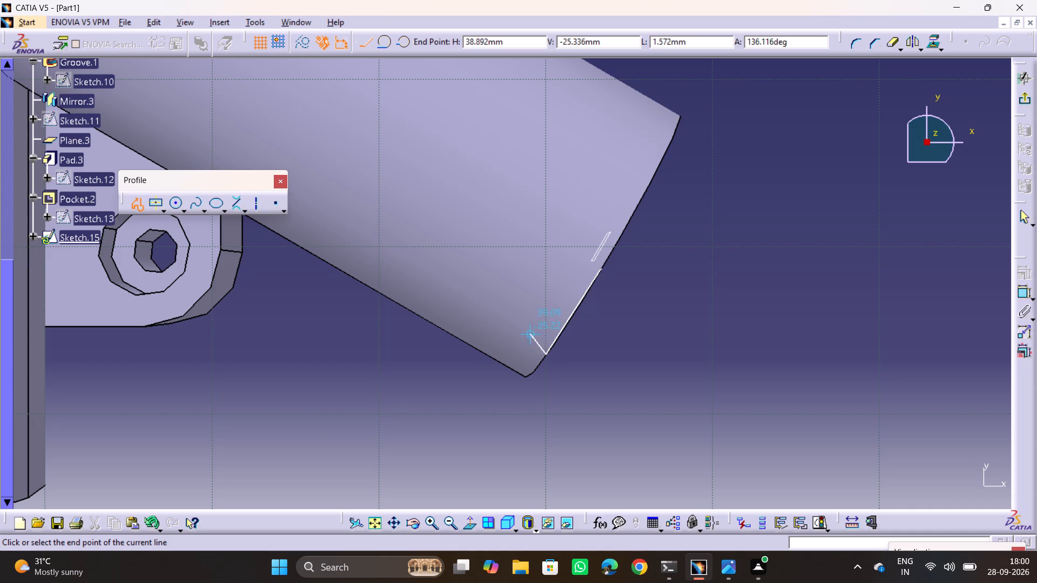
left_click(541, 317)
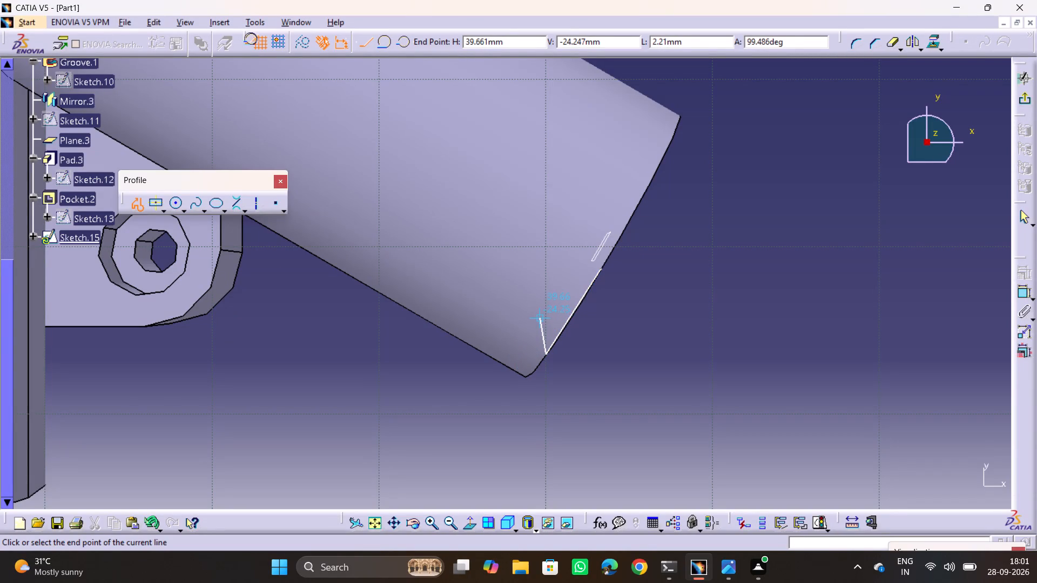
left_click(447, 268)
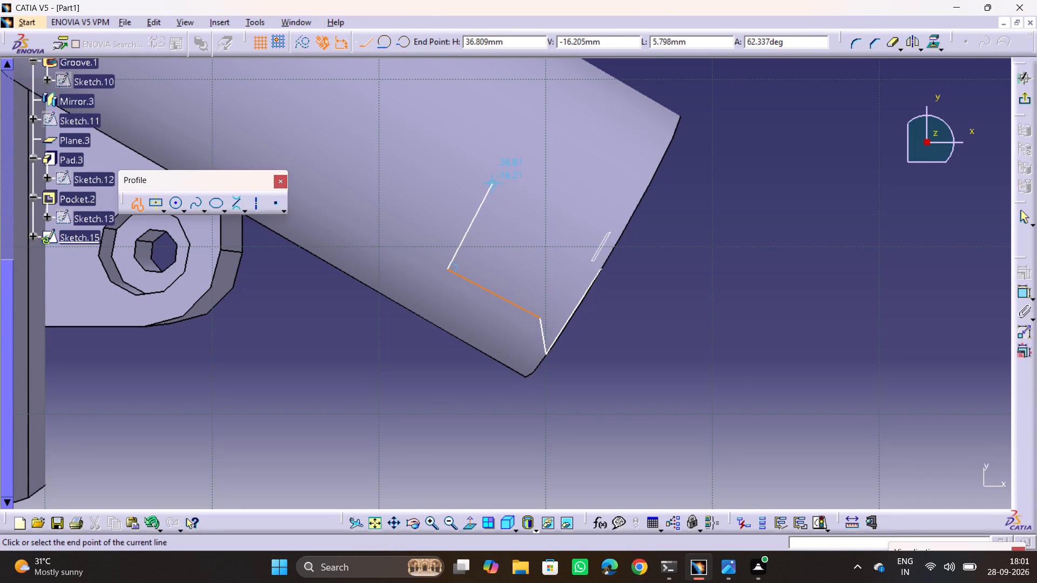
left_click(493, 182)
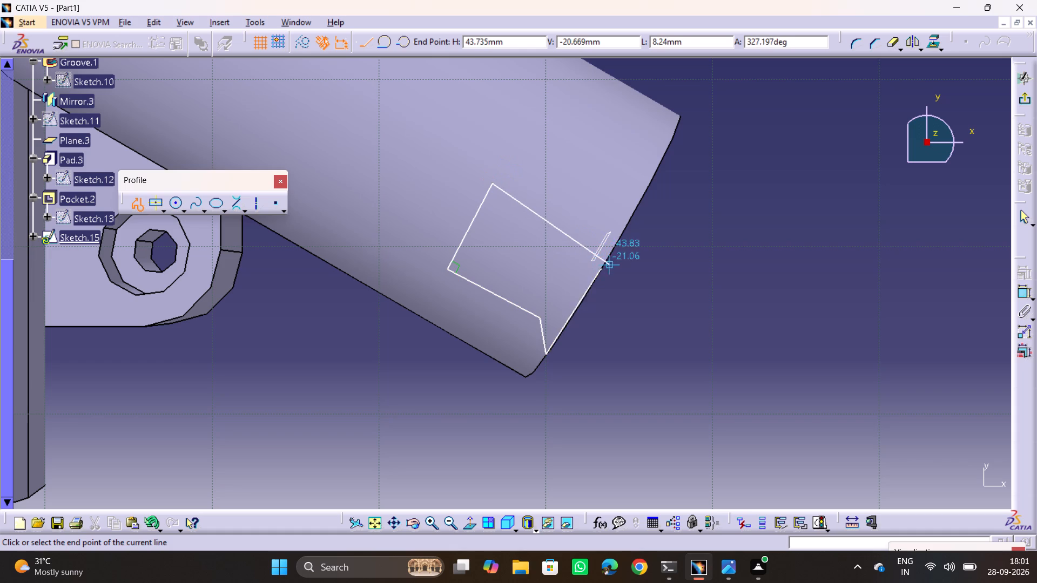
middle_click_drag(604, 257, 608, 221, "ctrl")
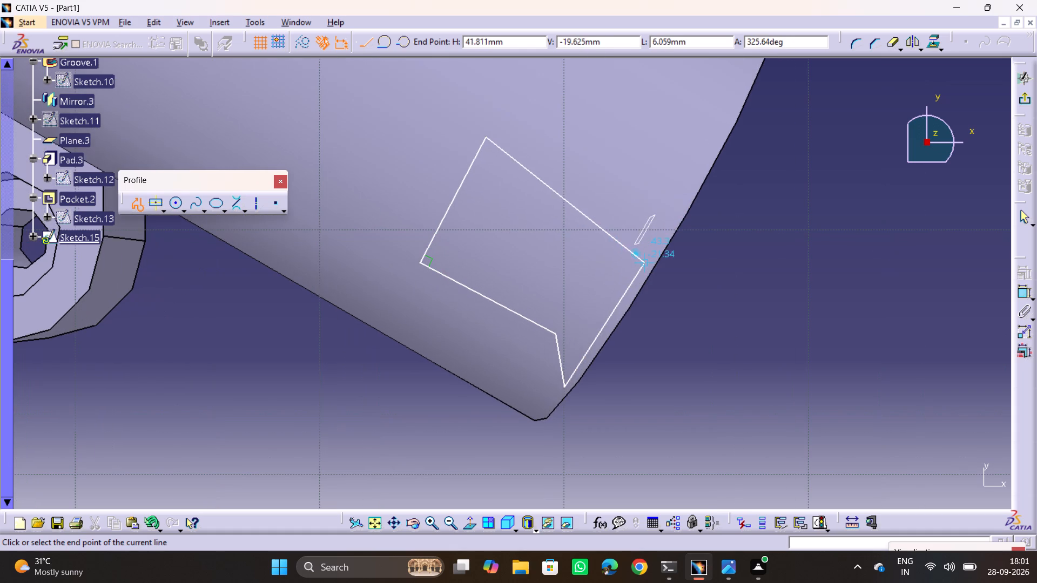
left_click(655, 248)
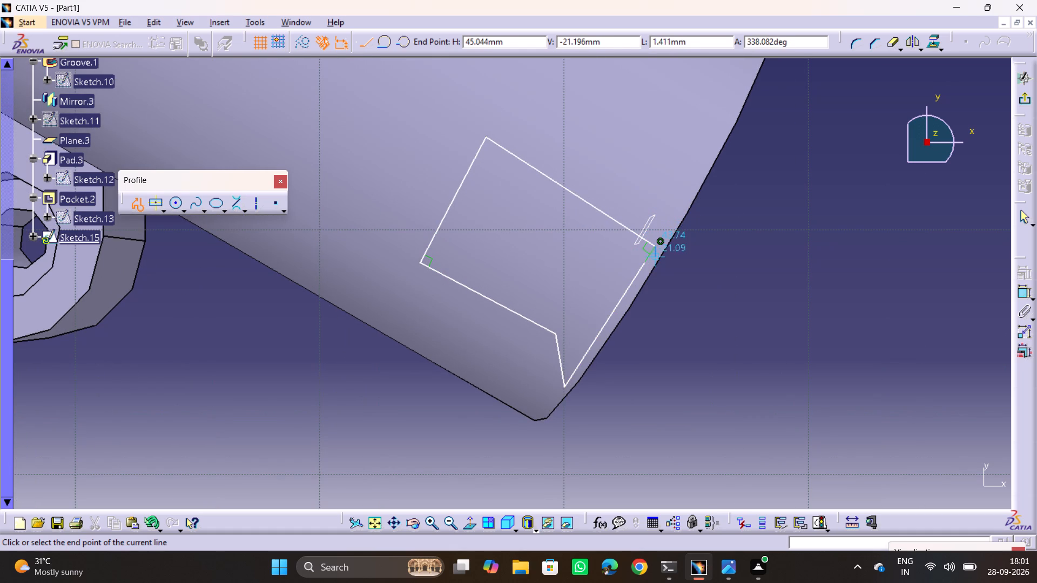
key("Escape")
key("Escape")
key("Escape")
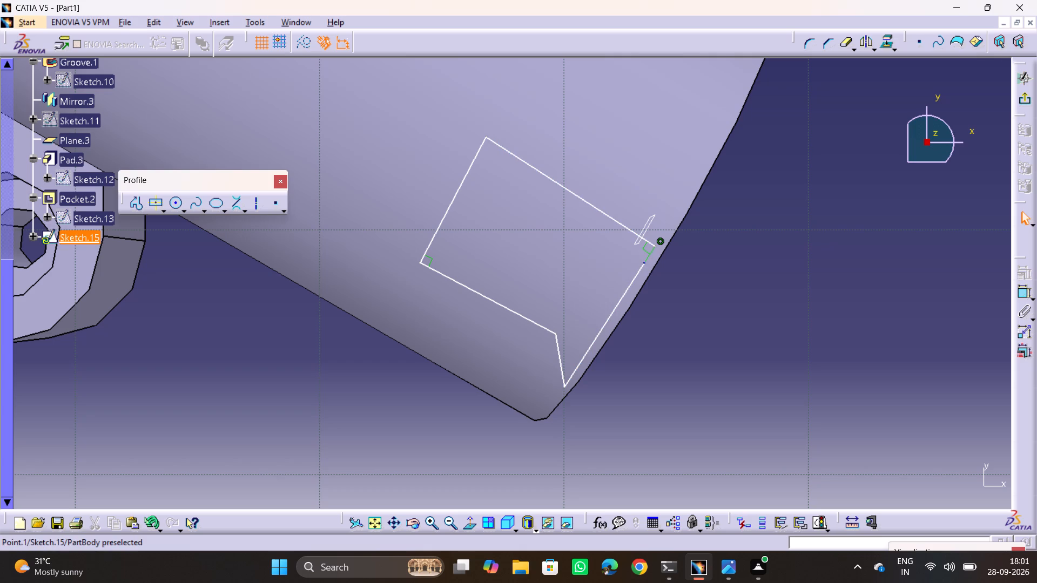
Close the open profile by making its two free end points coincident at the corner near the branch's end face.
left_click(645, 264)
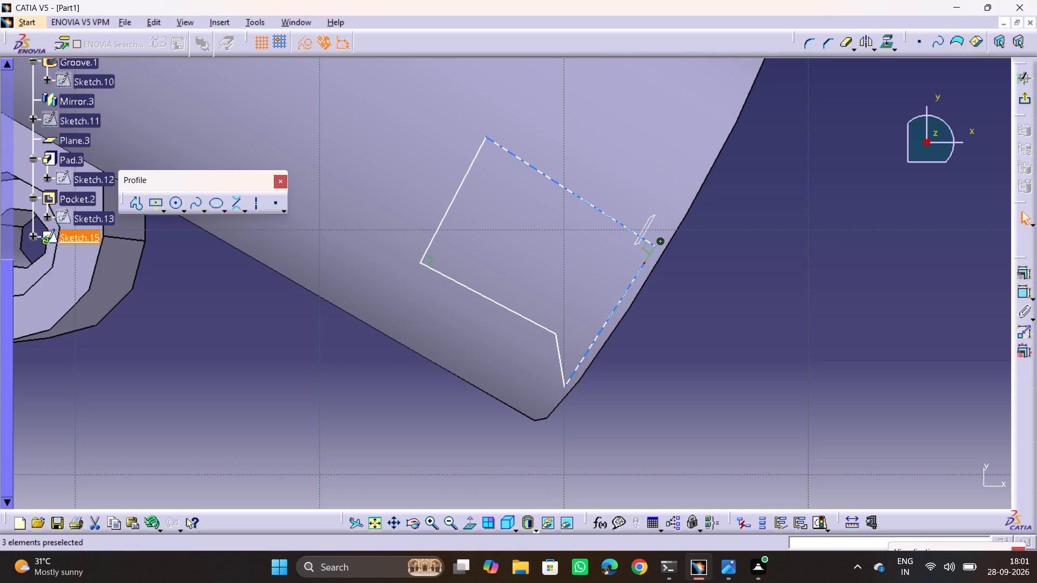
left_click(654, 243, "ctrl")
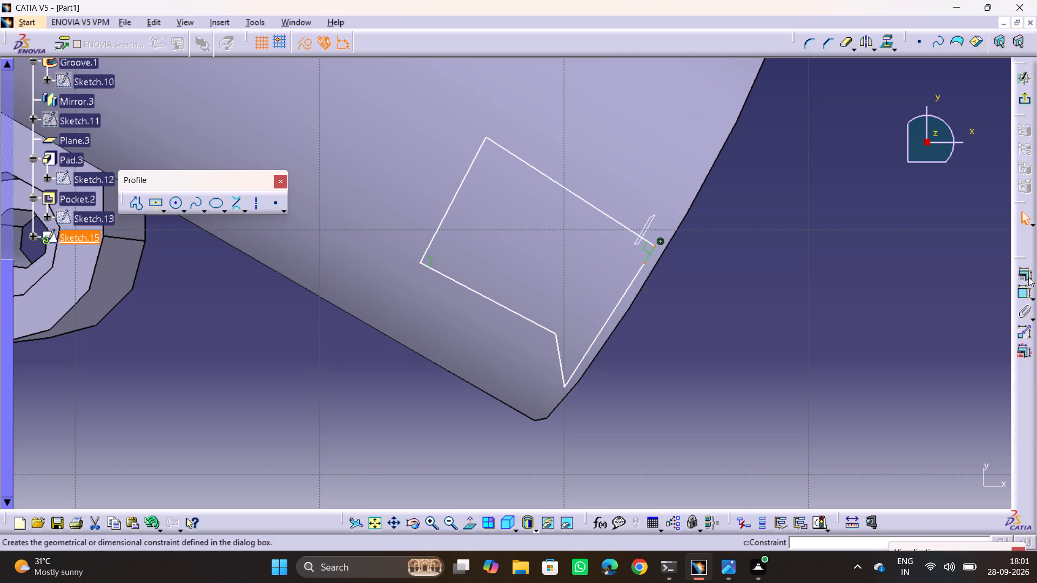
left_click(1028, 277)
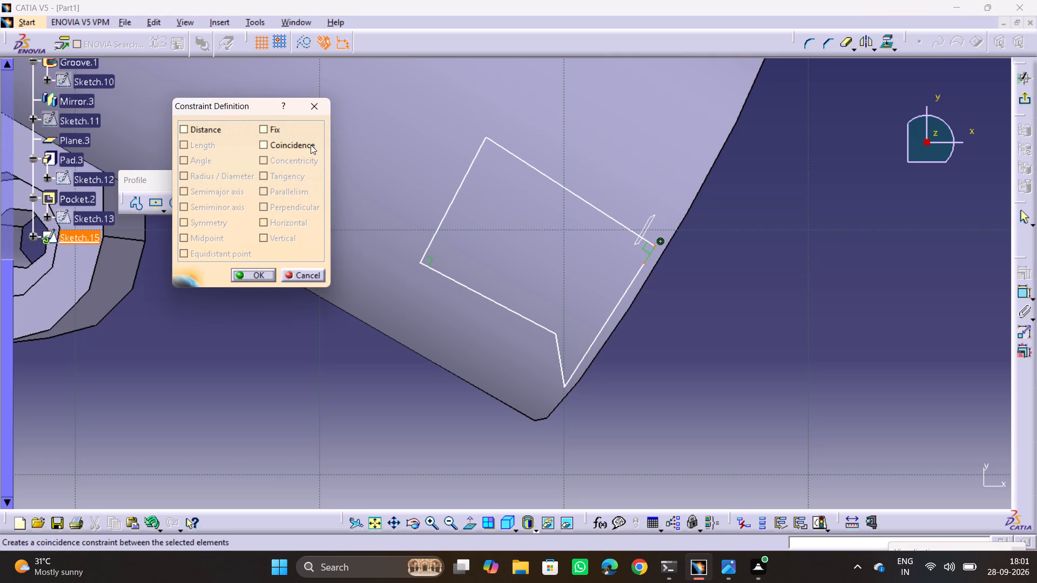
left_click(311, 145)
left_click(244, 273)
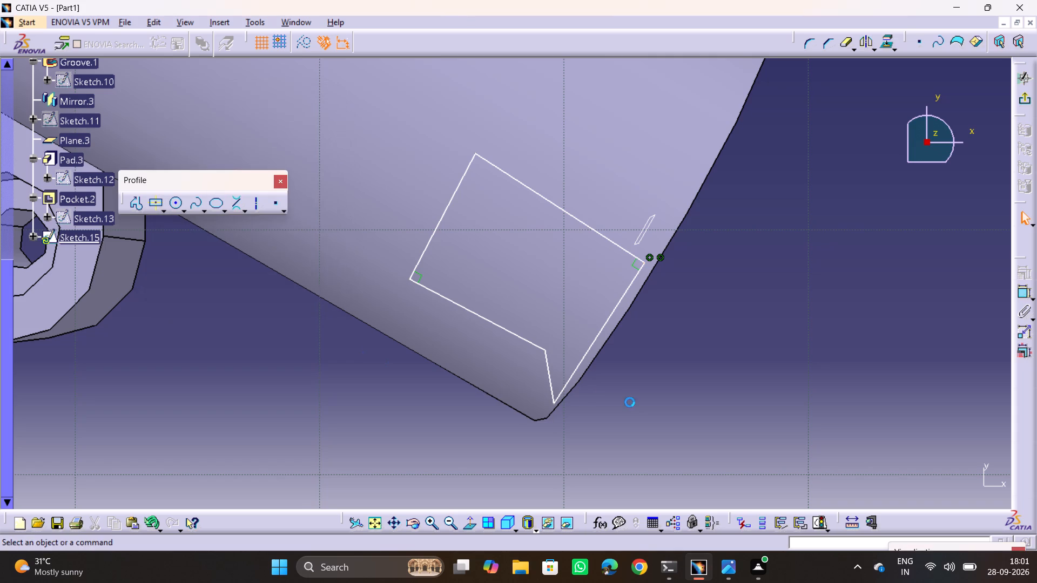
Constrain the profile's outer end line coincident with the edge of the branch's free end face.
middle_click_drag(718, 403, 708, 320)
left_click(591, 252)
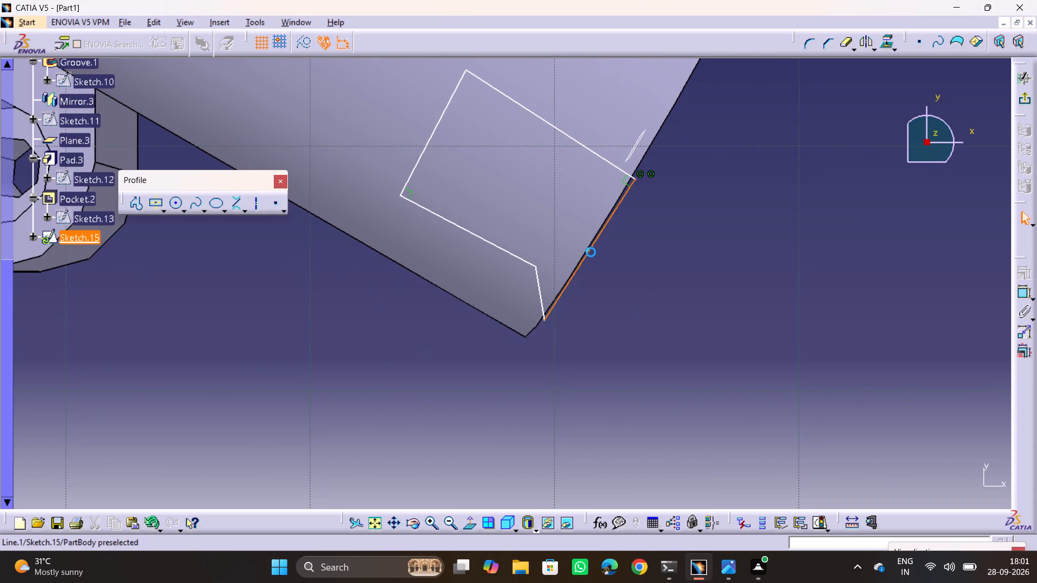
left_click(647, 151, "ctrl")
left_click(1020, 272)
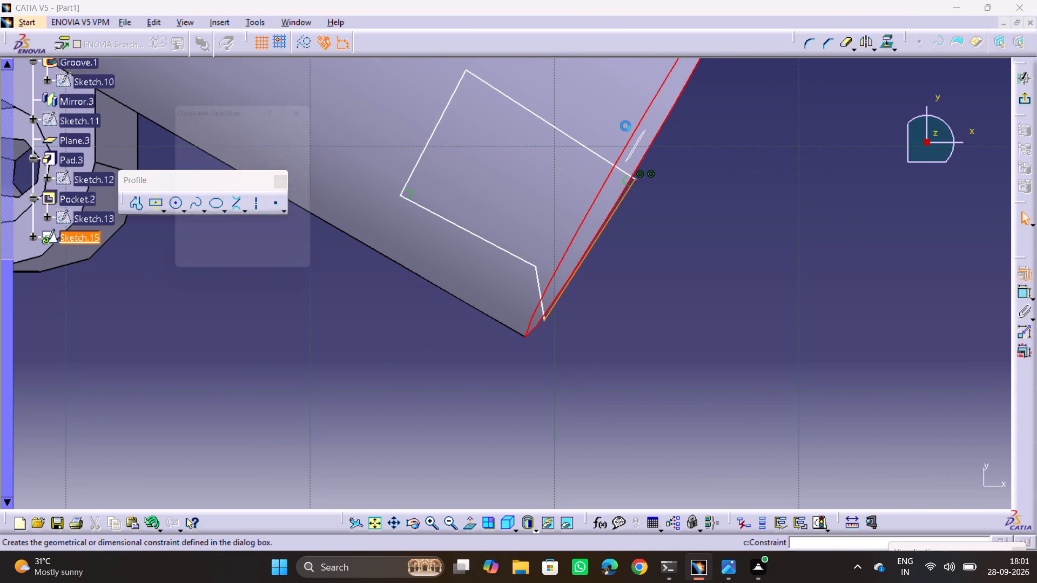
left_click(283, 145)
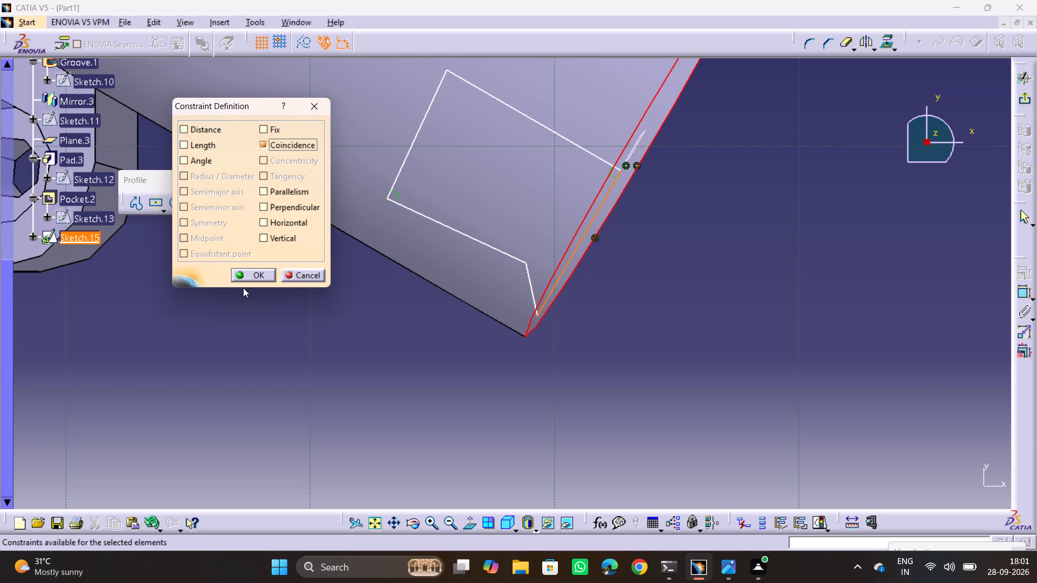
left_click(260, 274)
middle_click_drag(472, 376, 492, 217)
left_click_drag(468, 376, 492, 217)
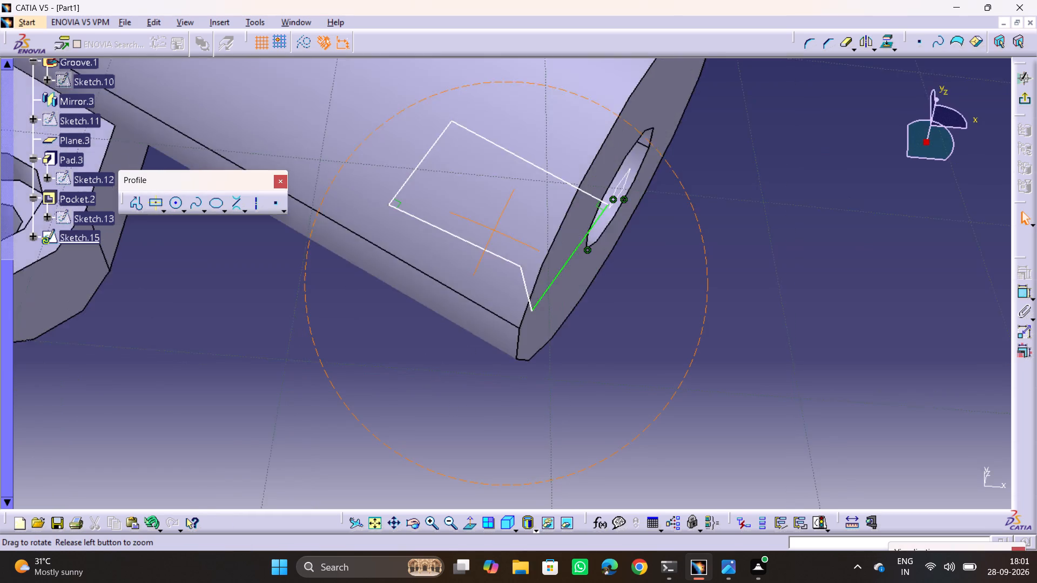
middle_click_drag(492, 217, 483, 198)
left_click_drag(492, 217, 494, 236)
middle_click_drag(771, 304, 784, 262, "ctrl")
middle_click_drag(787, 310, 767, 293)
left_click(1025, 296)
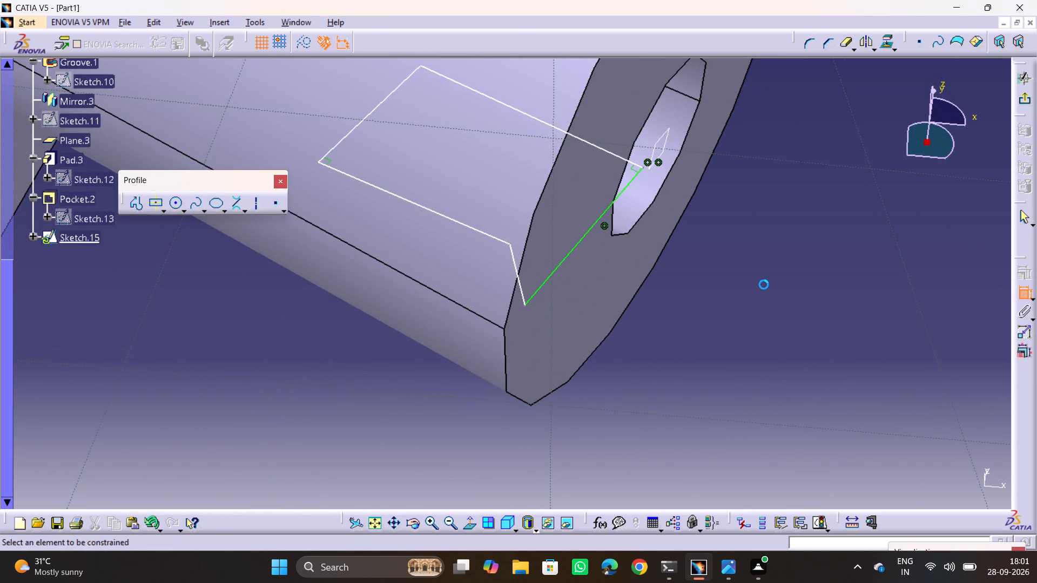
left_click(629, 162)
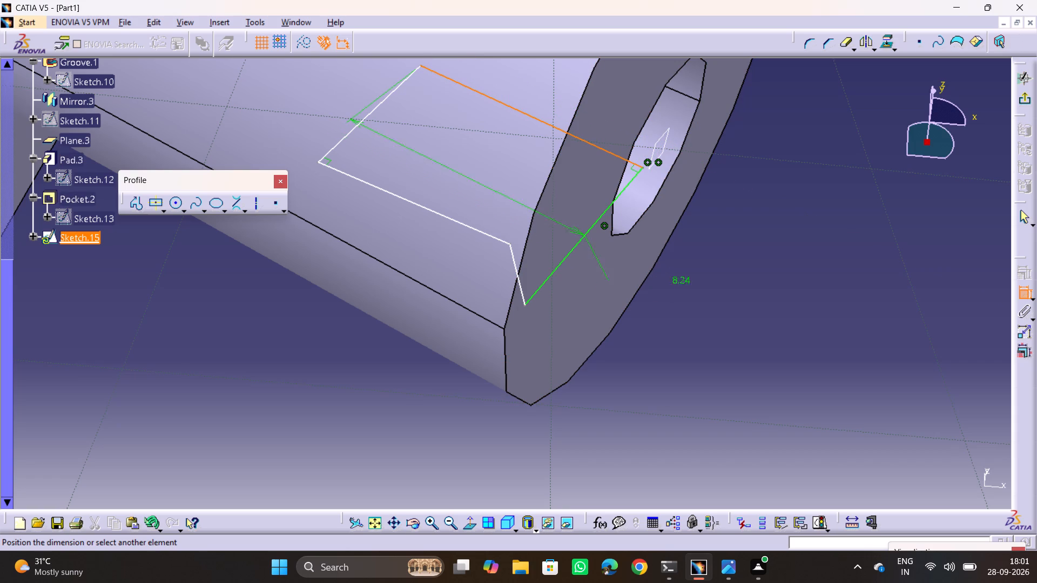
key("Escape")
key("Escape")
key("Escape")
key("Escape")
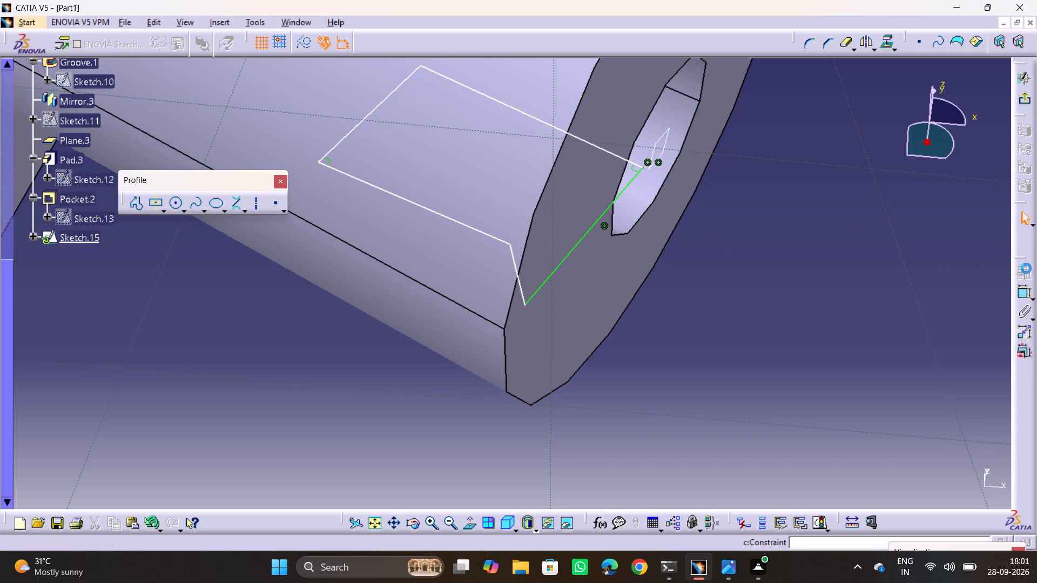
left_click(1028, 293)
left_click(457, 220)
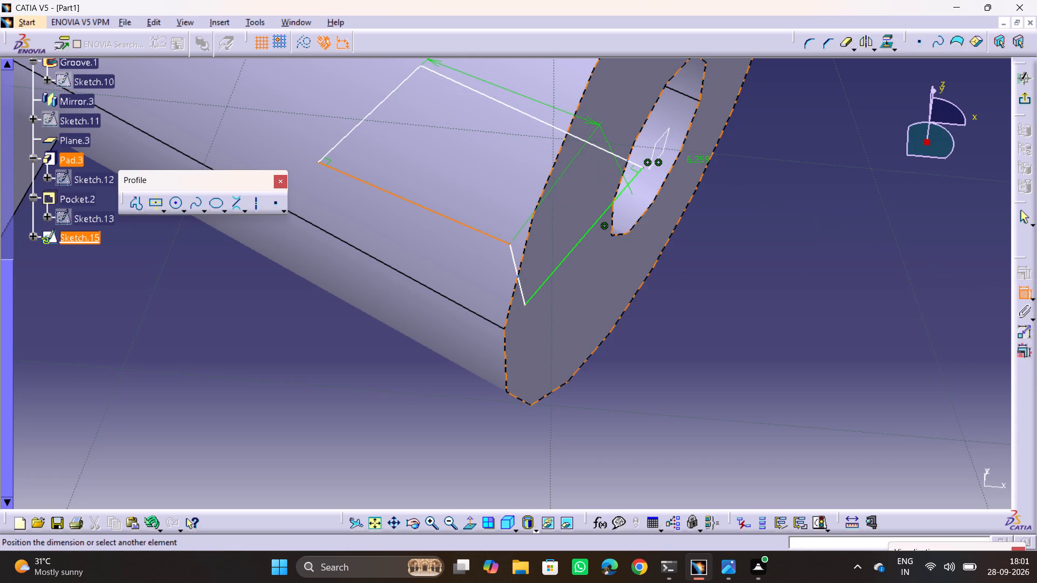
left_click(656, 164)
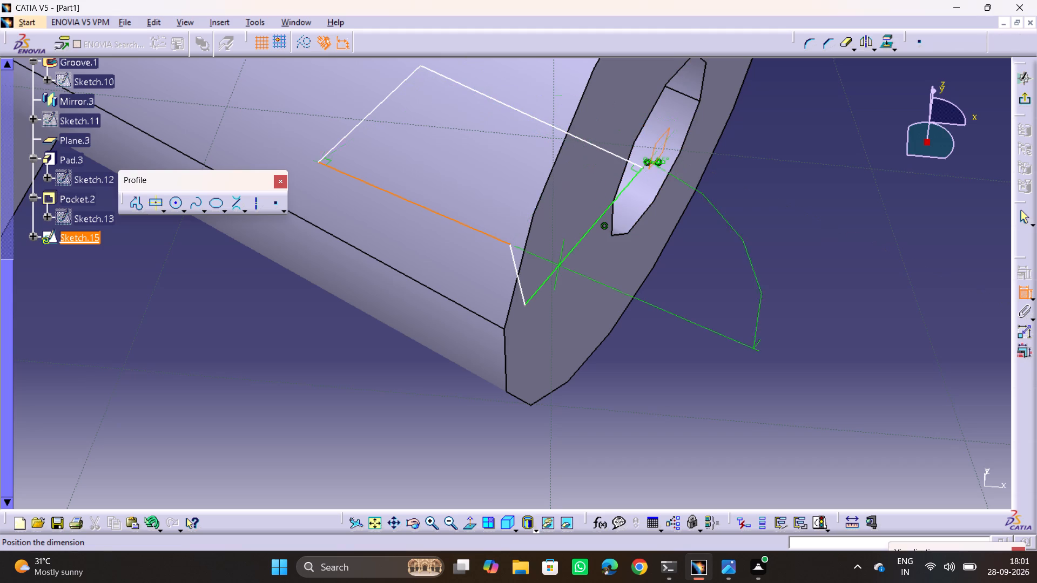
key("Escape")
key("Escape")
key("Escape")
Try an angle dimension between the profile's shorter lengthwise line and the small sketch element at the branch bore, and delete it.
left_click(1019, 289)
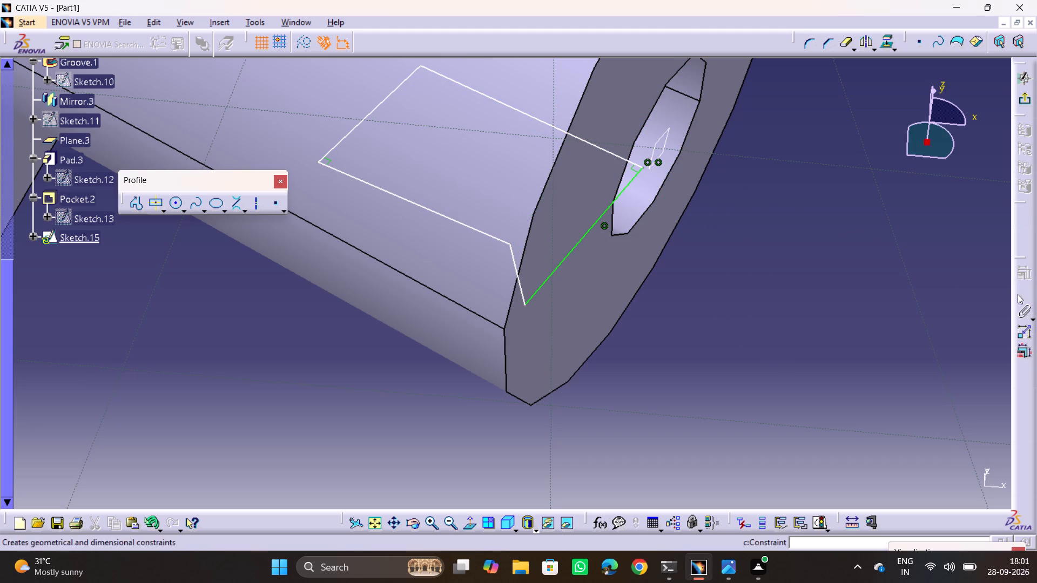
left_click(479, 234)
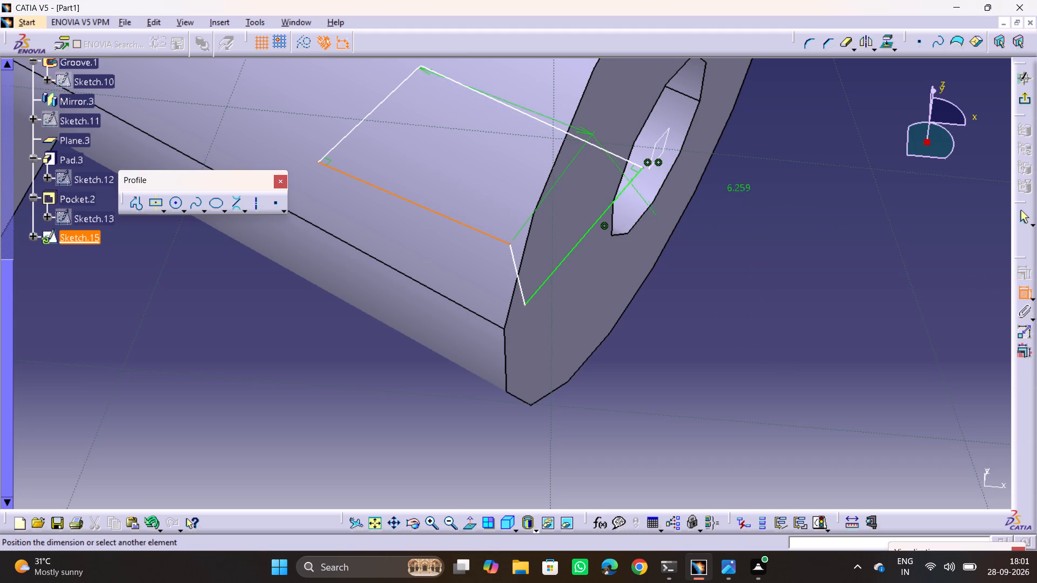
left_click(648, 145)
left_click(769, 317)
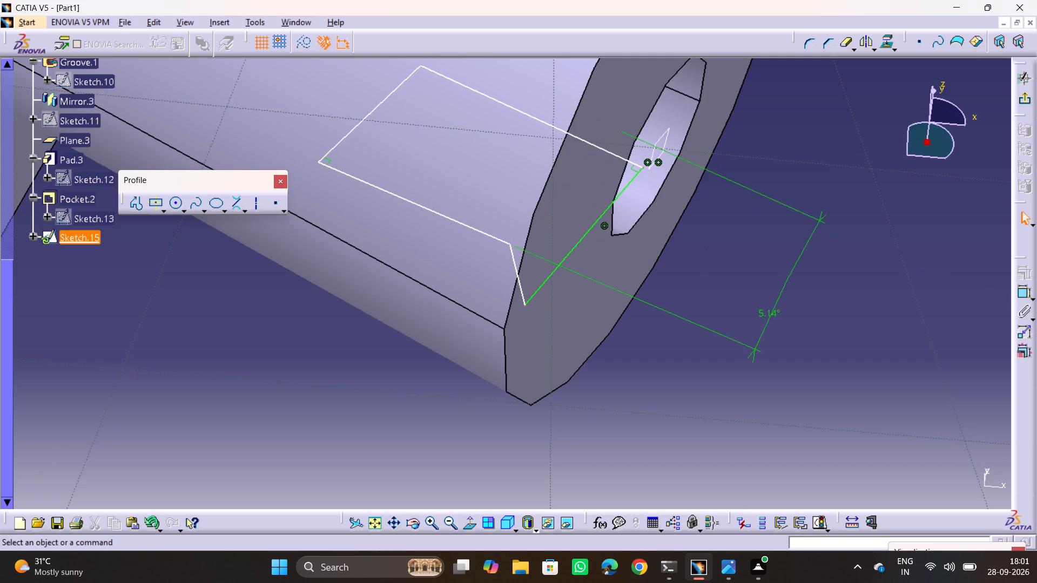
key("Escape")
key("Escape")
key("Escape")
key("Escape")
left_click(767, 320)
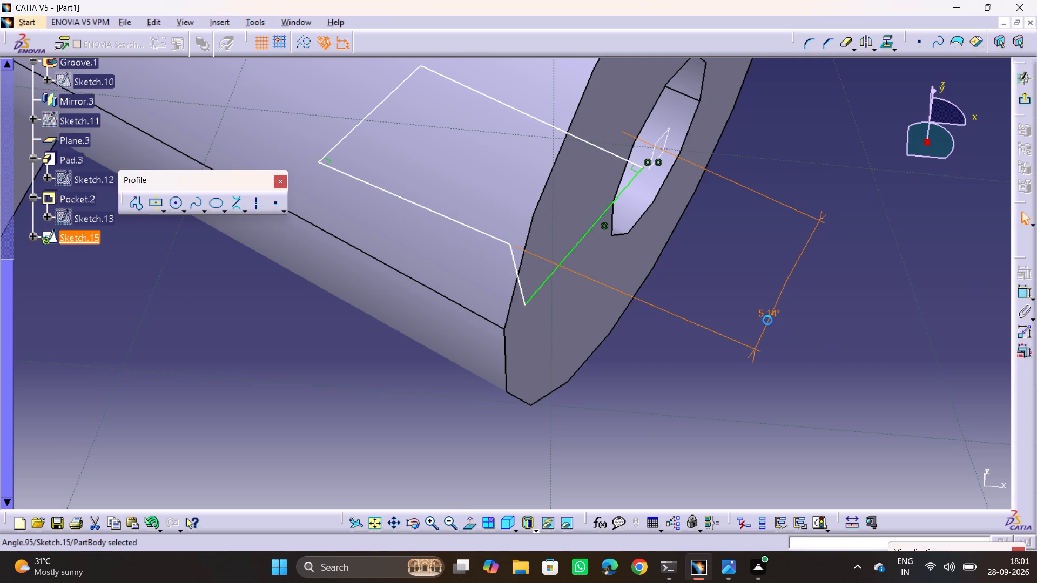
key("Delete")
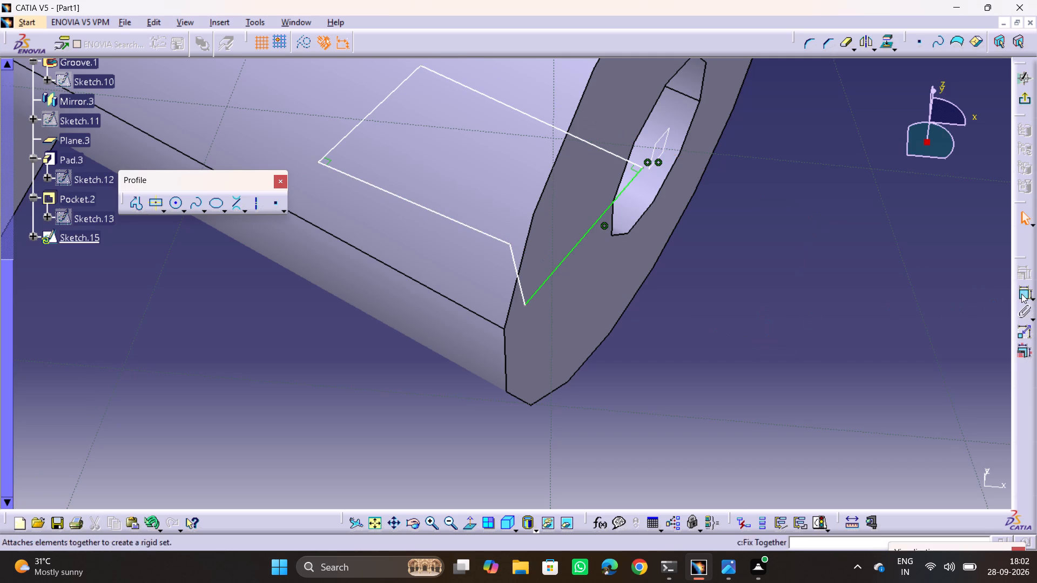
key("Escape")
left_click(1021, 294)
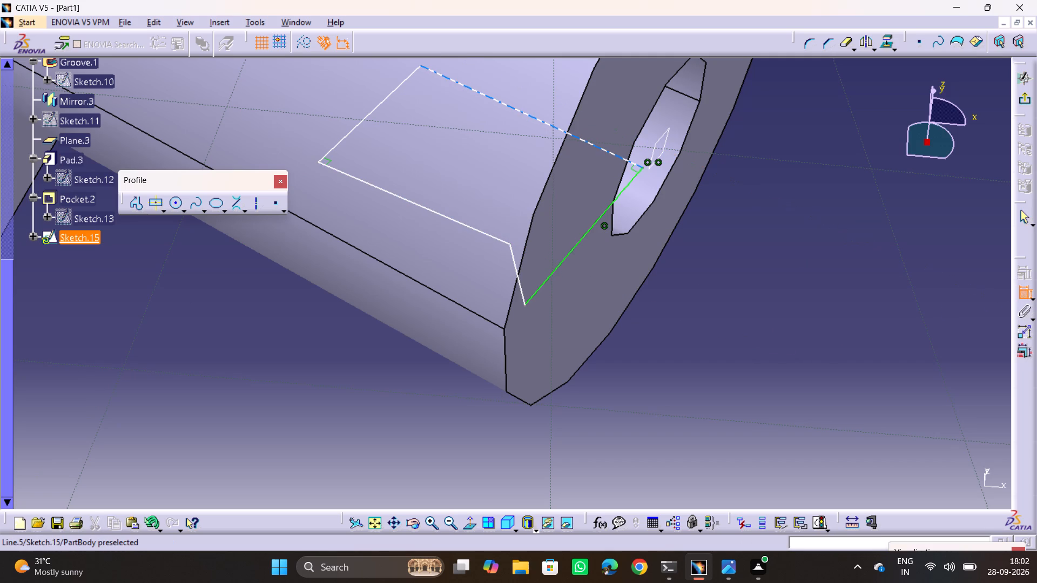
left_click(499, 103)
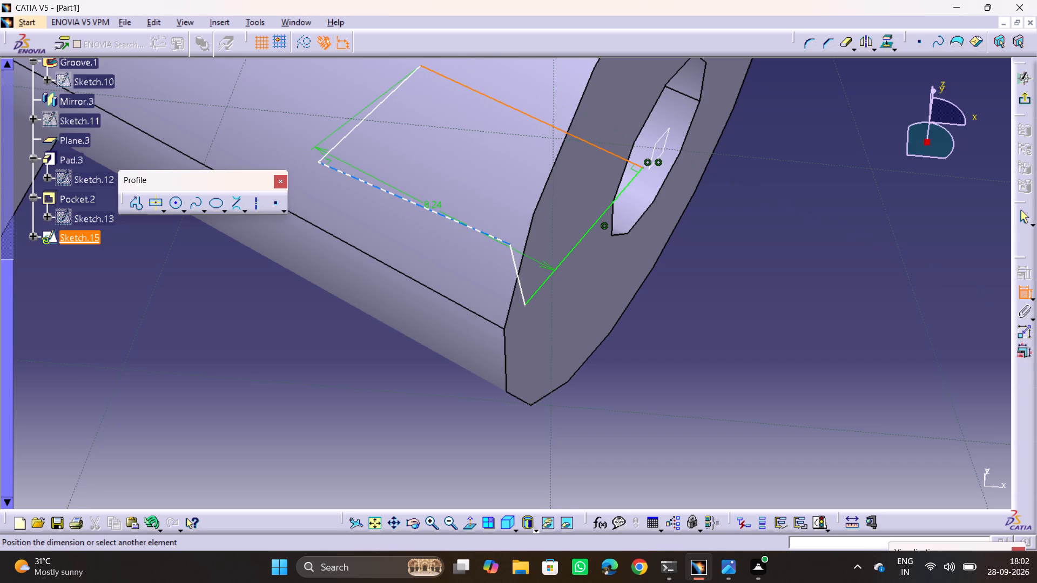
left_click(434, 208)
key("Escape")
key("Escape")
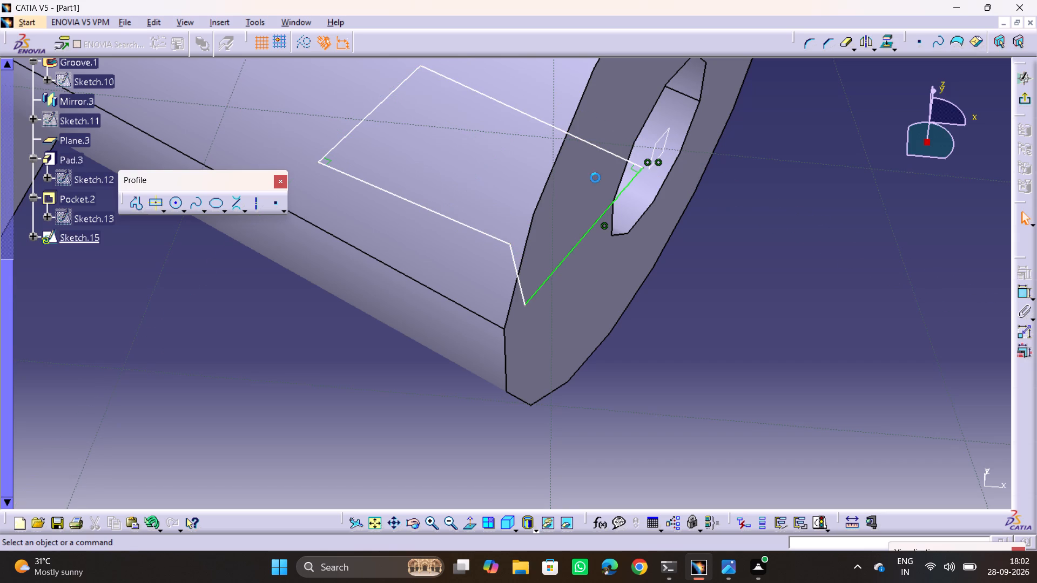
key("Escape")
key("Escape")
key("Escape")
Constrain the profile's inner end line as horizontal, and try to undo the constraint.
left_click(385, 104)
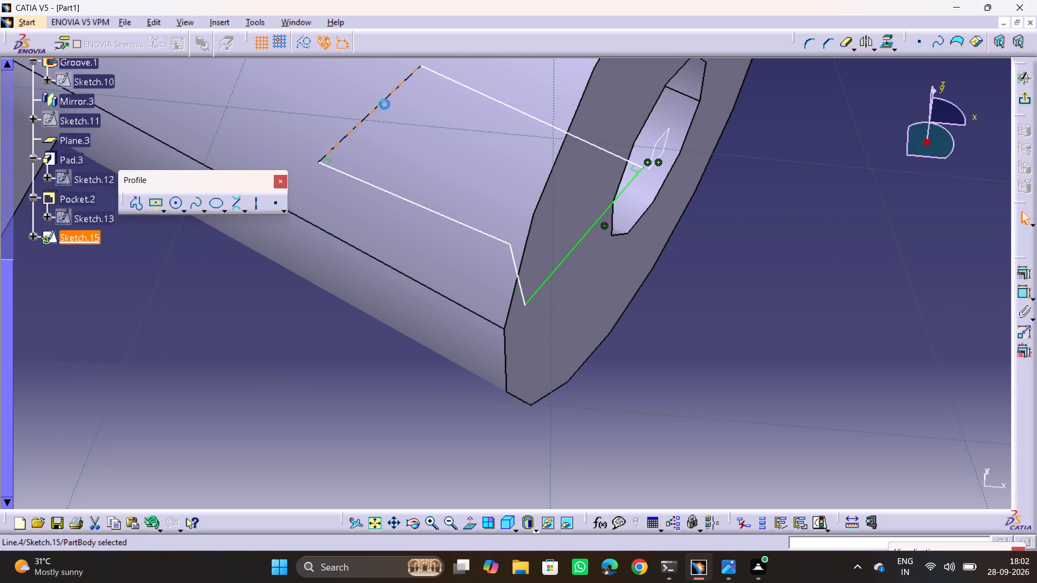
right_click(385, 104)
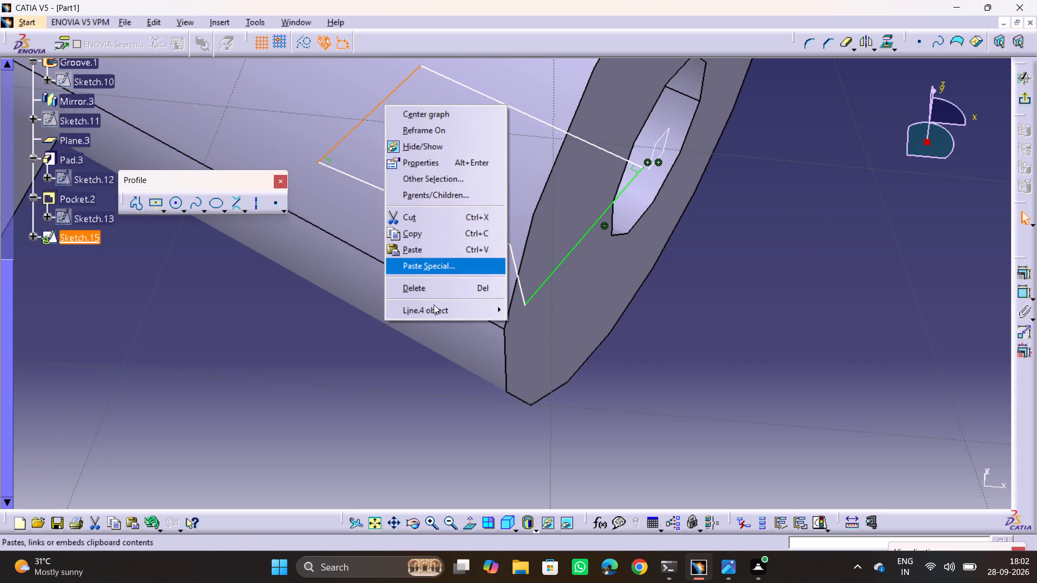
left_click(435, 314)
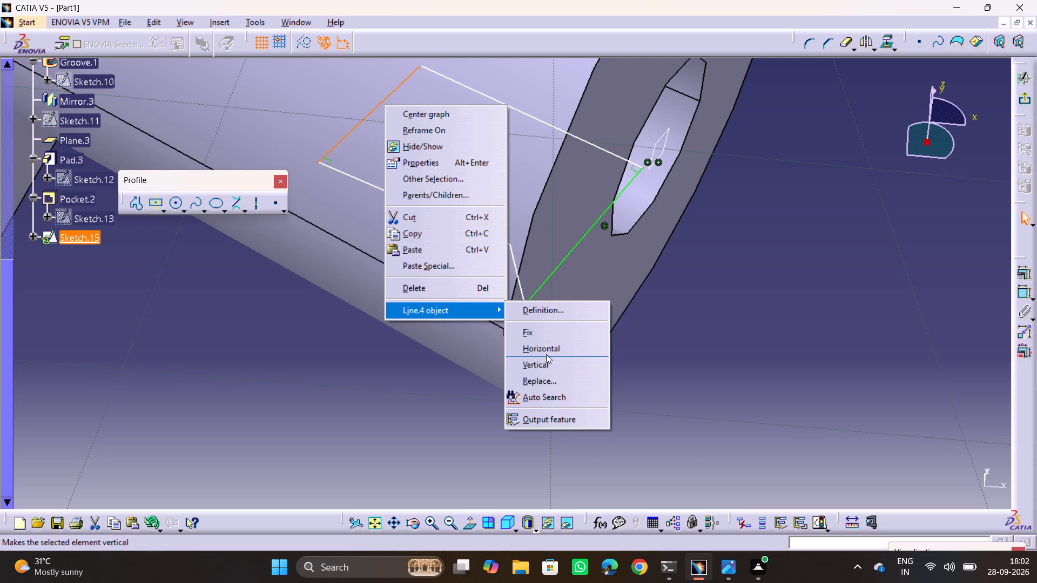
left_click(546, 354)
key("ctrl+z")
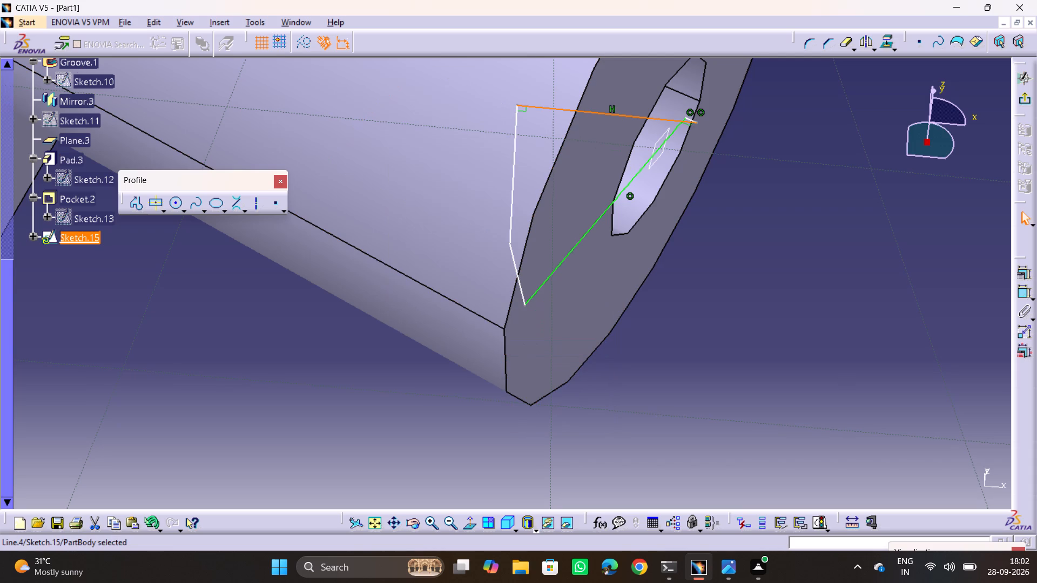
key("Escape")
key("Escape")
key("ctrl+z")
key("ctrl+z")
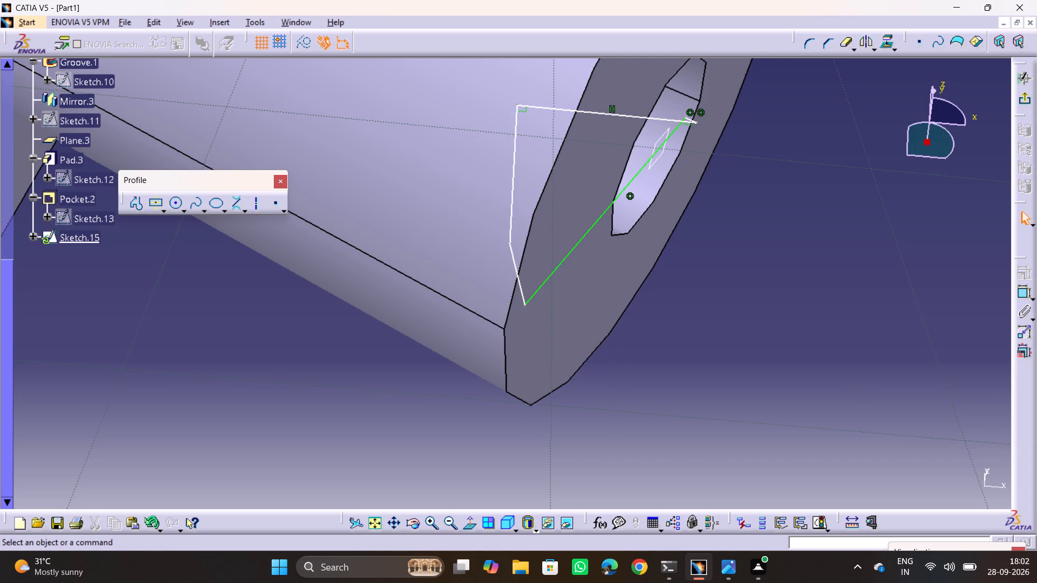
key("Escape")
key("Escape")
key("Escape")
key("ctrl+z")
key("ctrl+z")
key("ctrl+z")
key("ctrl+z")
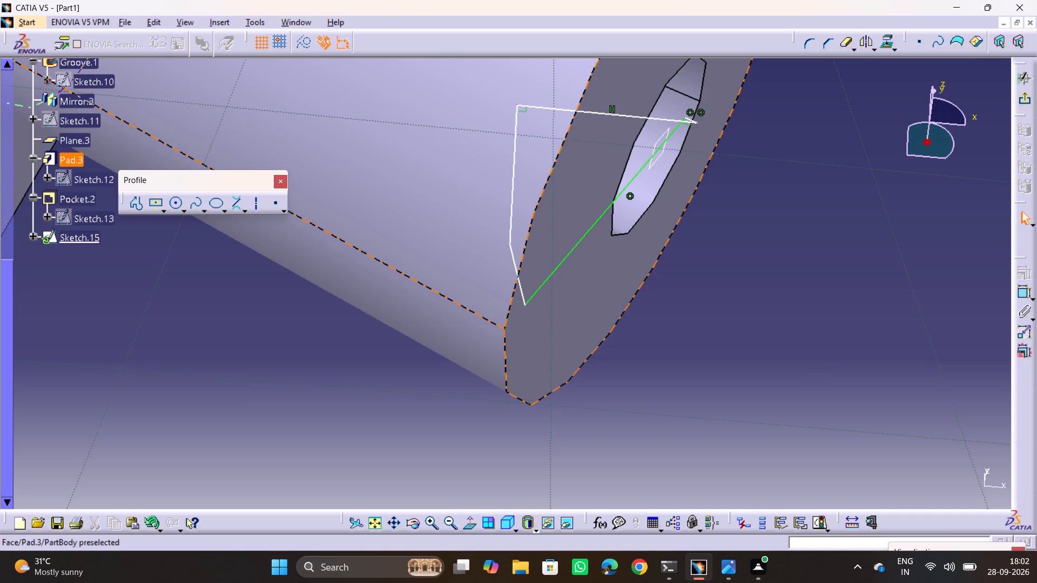
Delete the profile's two lengthwise lines and its inner end line, keeping the slanted line and the line on the branch's end face.
left_click_drag(344, 76, 998, 465)
left_click(803, 308)
key("Escape")
key("Escape")
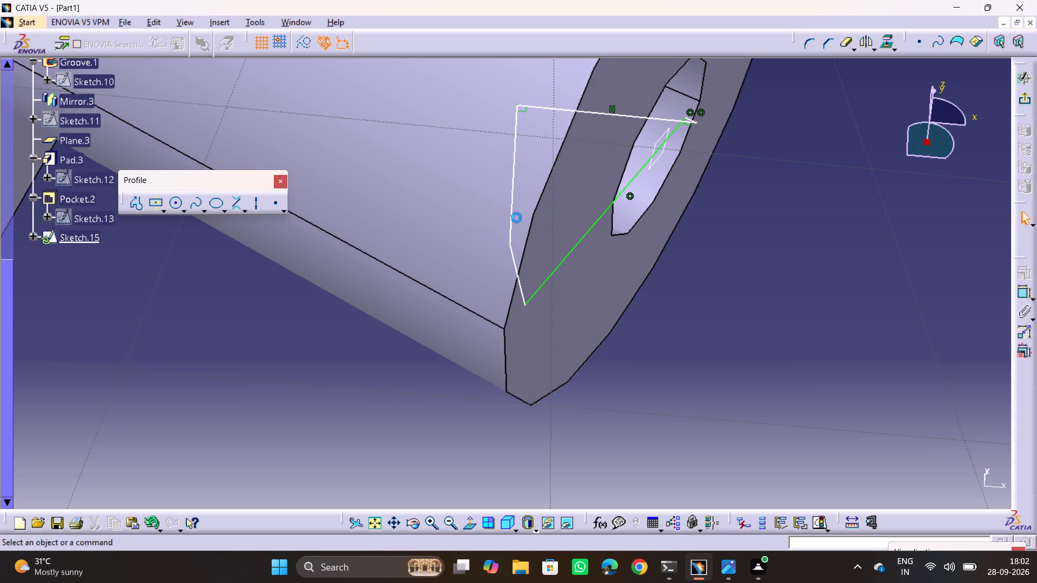
left_click(512, 186)
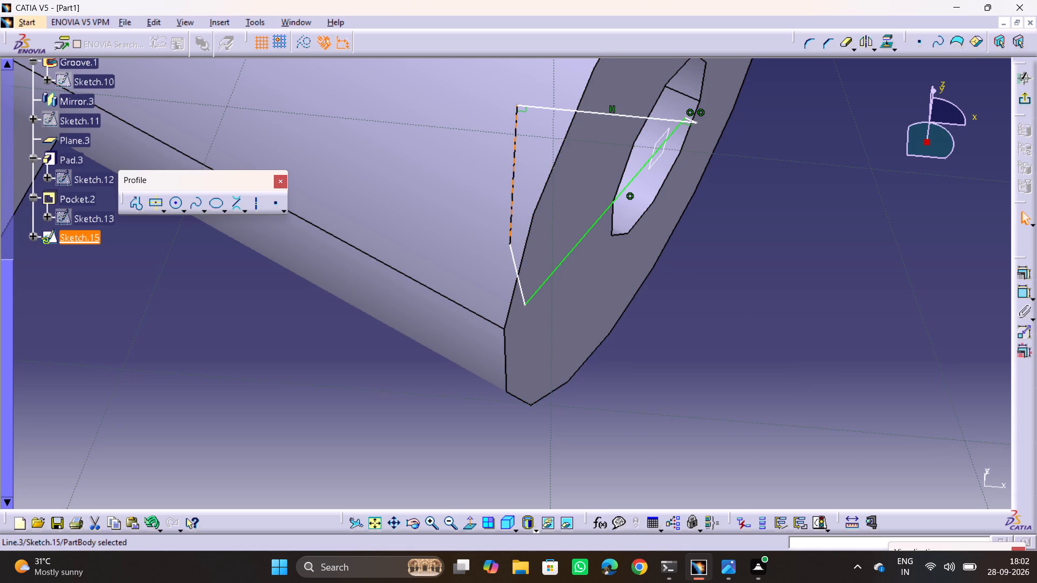
key("Delete")
left_click(544, 108)
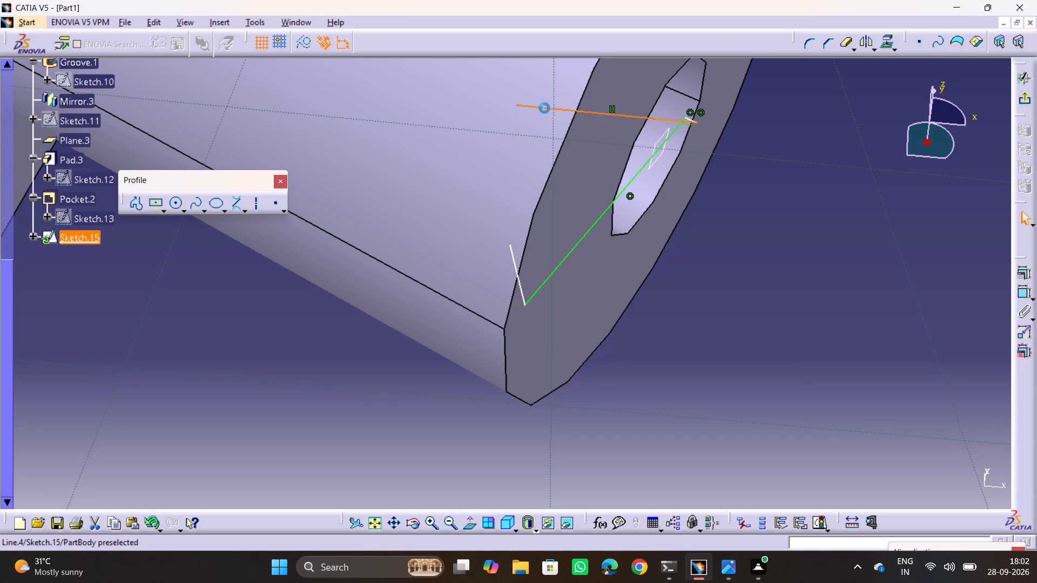
key("Delete")
left_click_drag(665, 87, 719, 159)
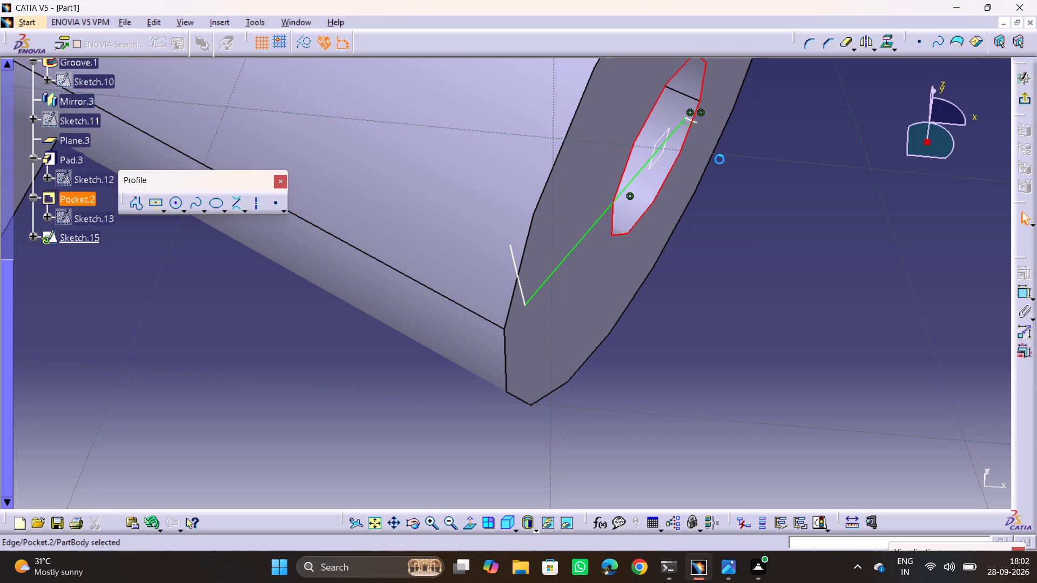
left_click_drag(719, 159, 746, 175)
left_click(756, 297)
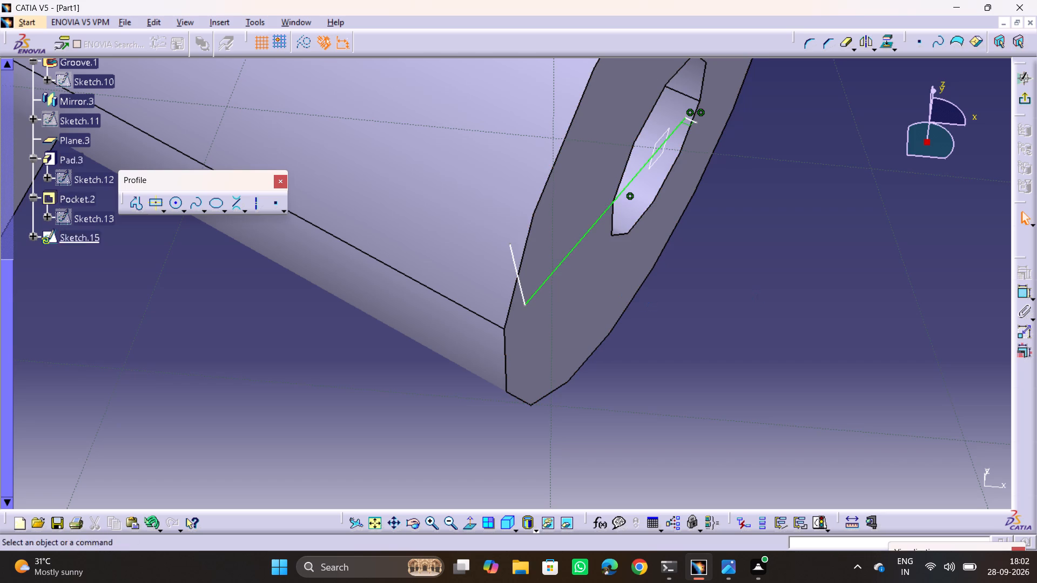
left_click(692, 124)
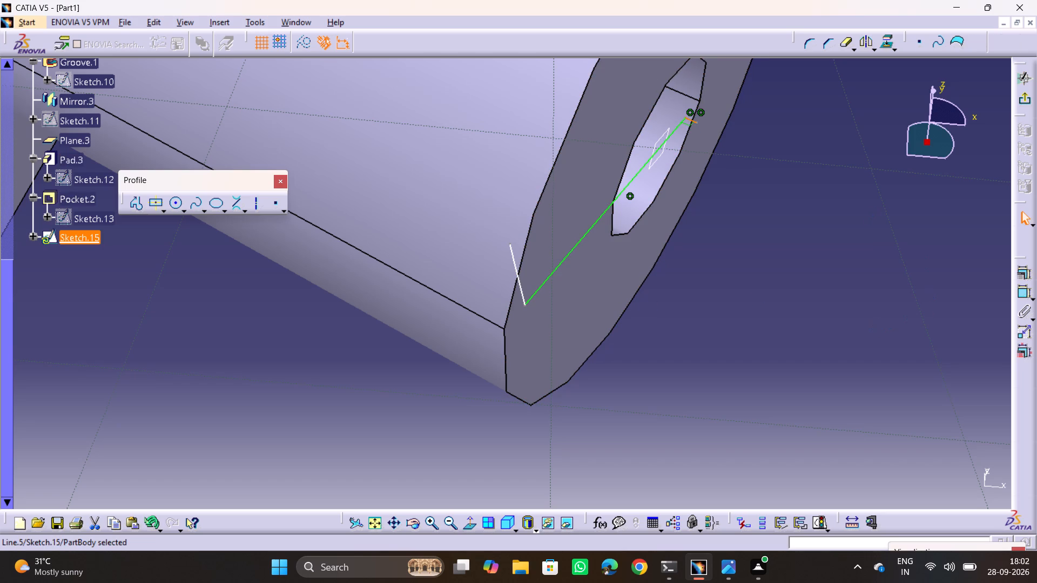
key("Delete")
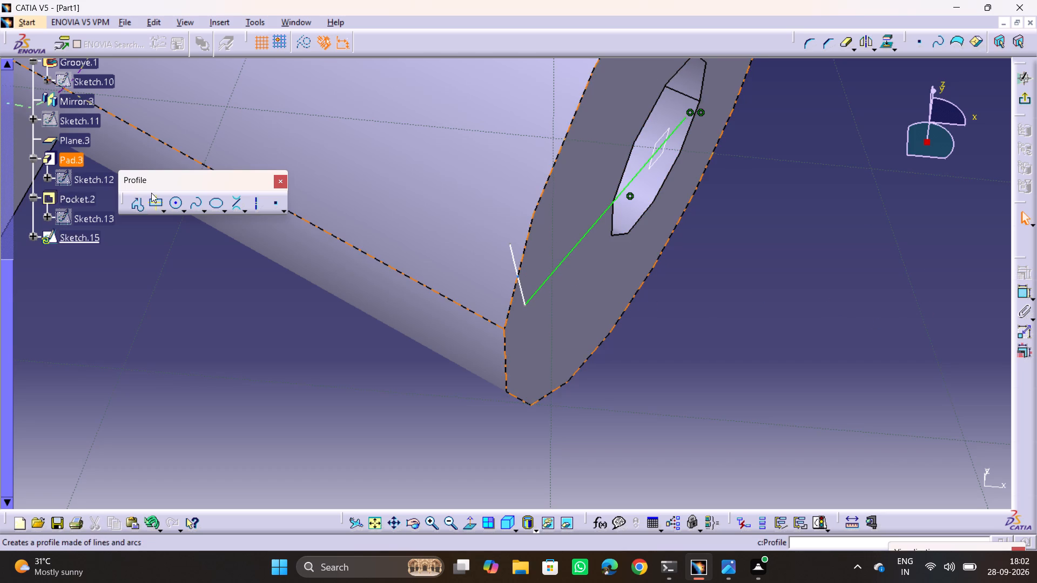
Sketch two connected profile lines from the slanted line's free end: one about 7.5 mm long into the branch, the other heading inward.
key("Escape")
left_click(139, 202)
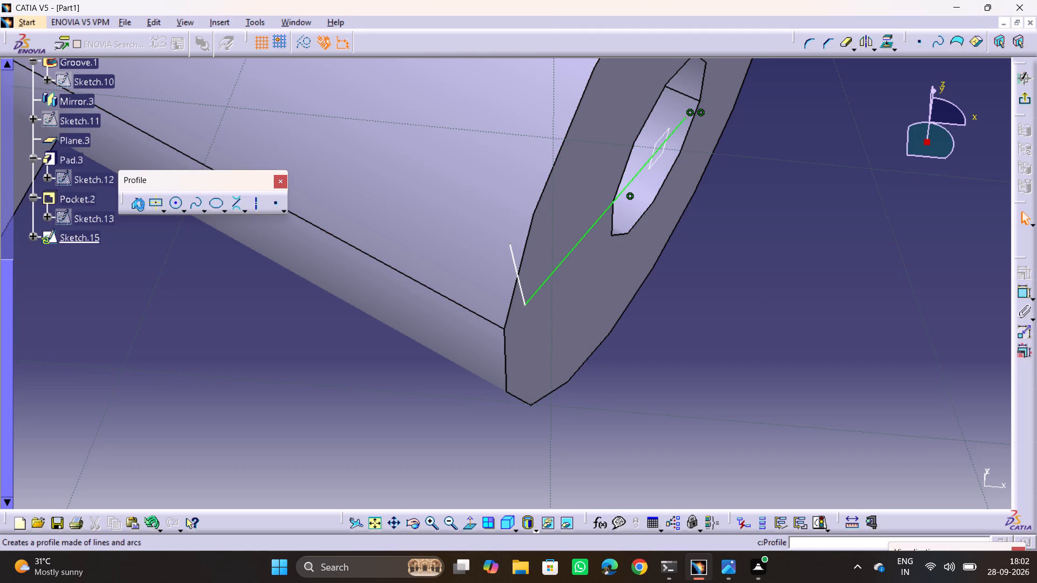
left_click(507, 245)
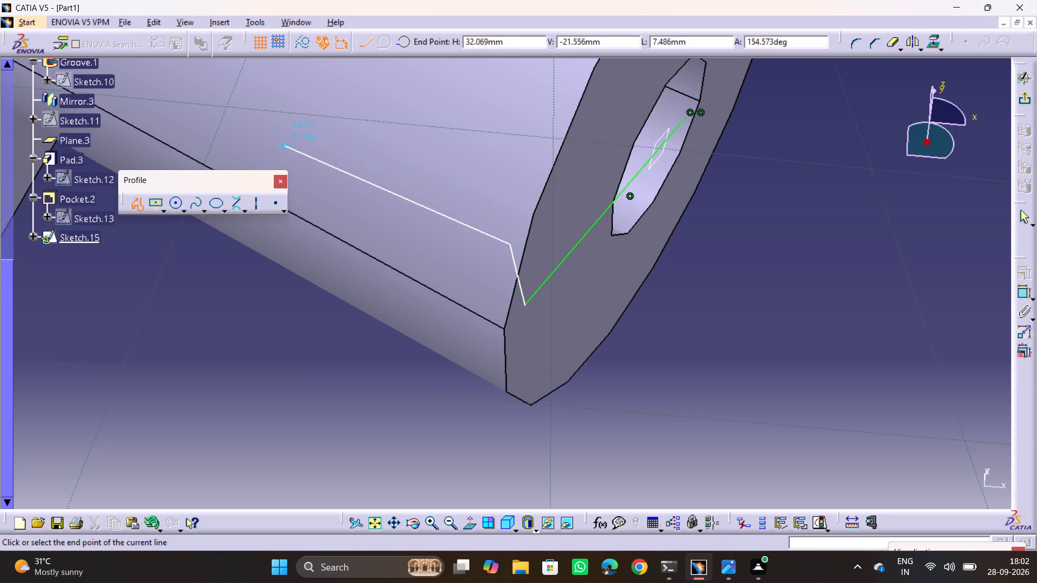
left_click(284, 145)
left_click(411, 62)
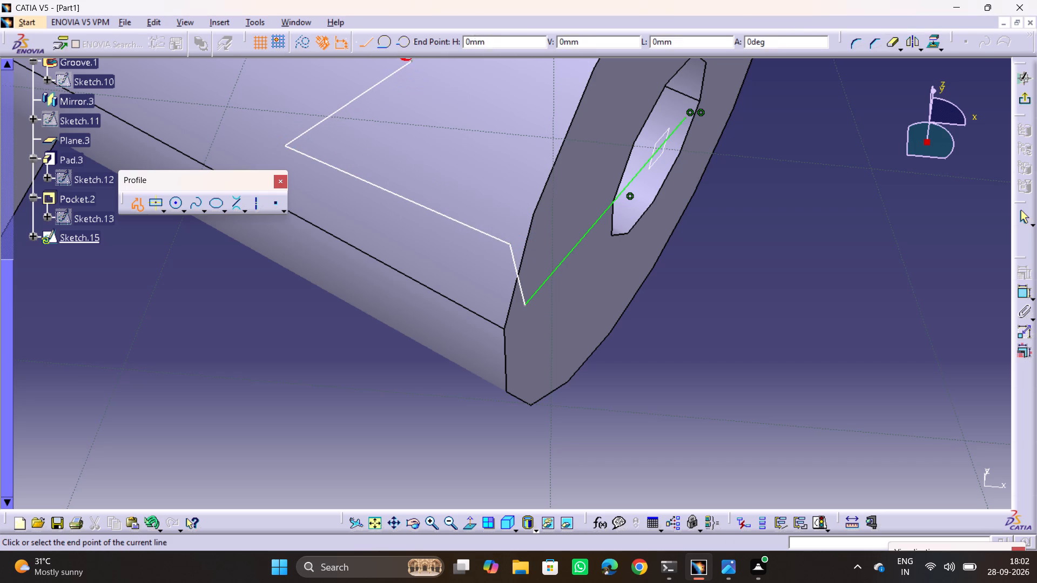
key("Escape")
key("Escape")
key("Escape")
key("Escape")
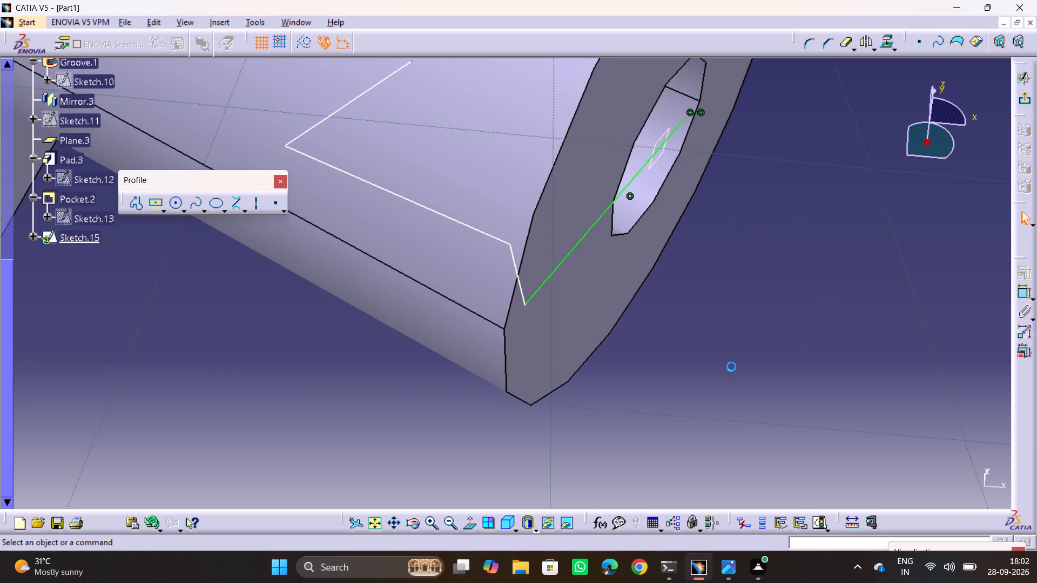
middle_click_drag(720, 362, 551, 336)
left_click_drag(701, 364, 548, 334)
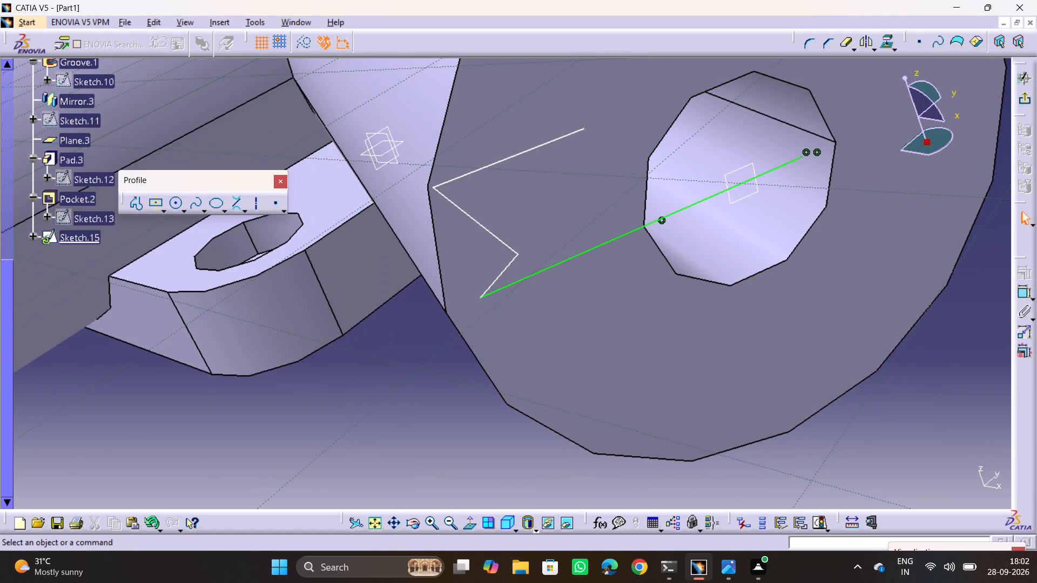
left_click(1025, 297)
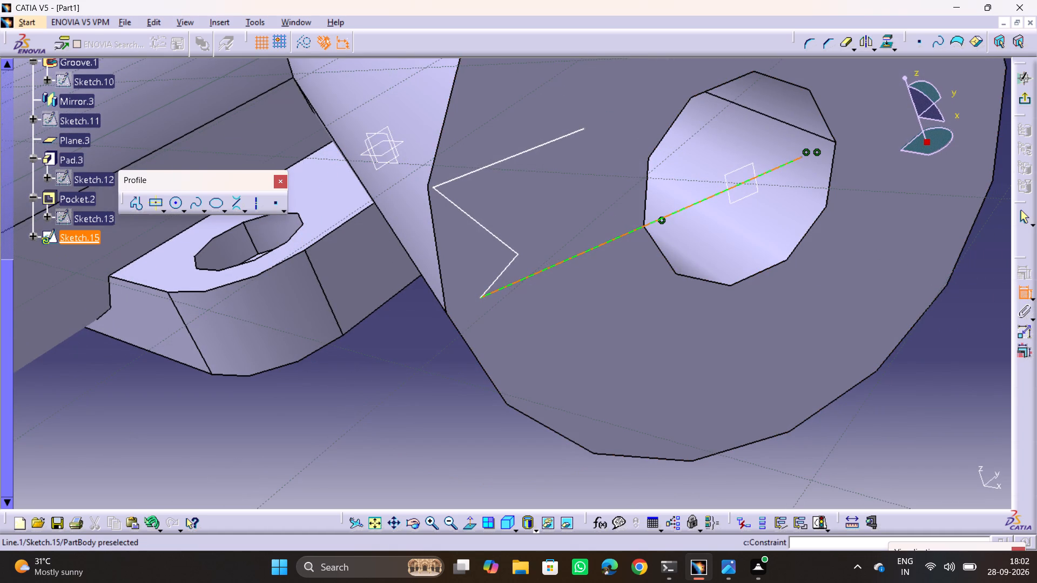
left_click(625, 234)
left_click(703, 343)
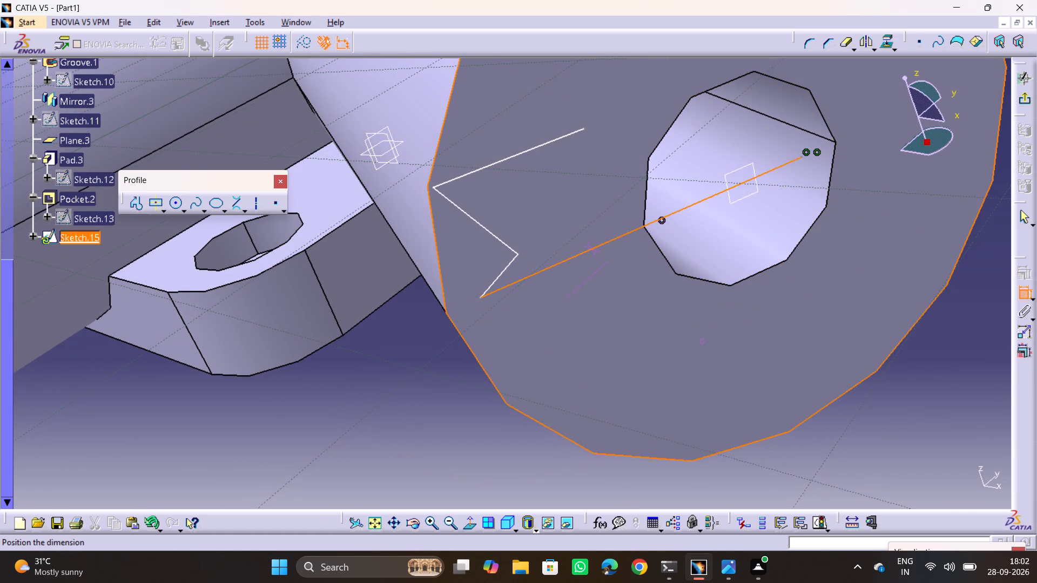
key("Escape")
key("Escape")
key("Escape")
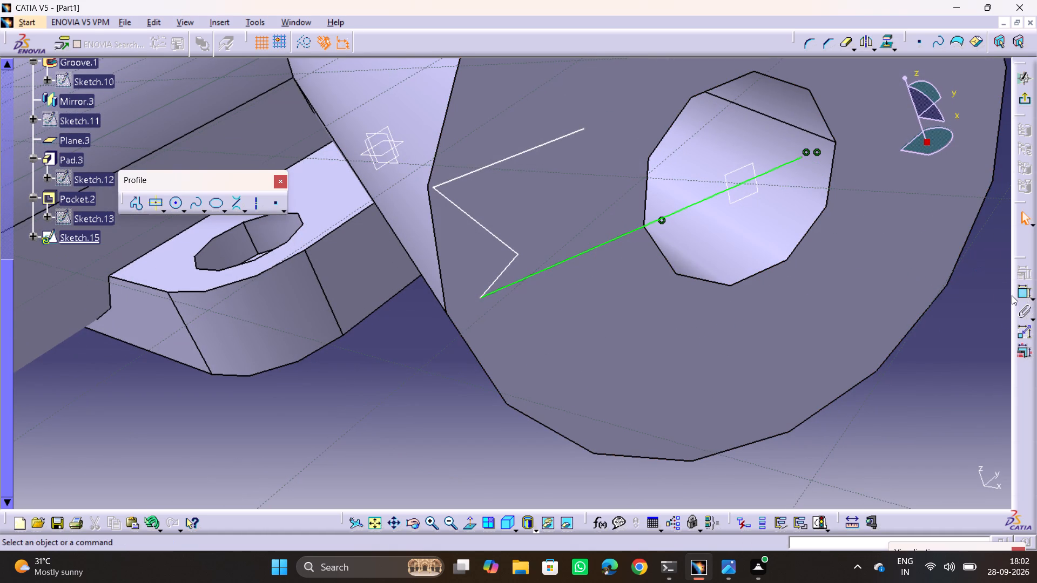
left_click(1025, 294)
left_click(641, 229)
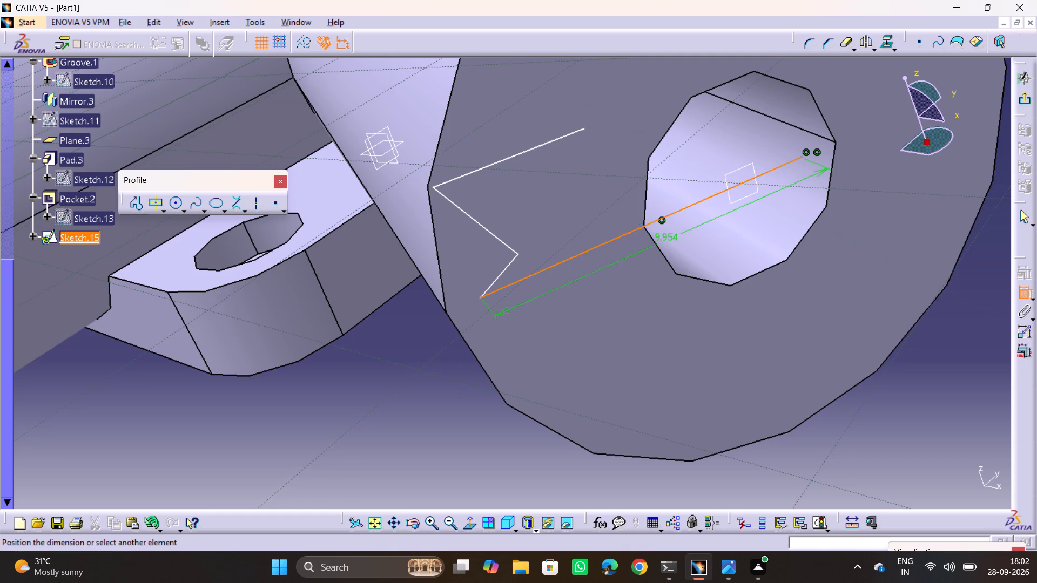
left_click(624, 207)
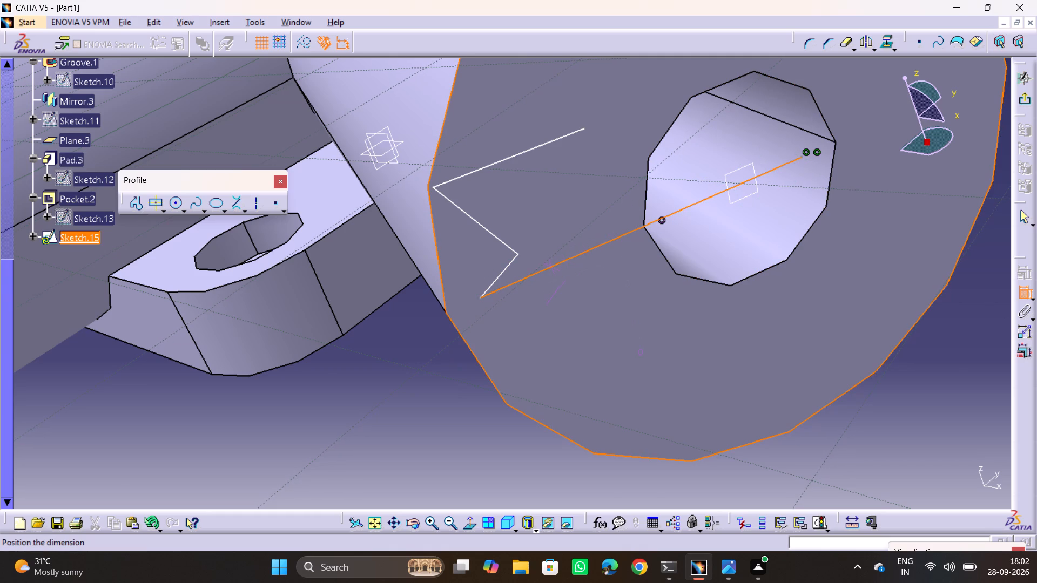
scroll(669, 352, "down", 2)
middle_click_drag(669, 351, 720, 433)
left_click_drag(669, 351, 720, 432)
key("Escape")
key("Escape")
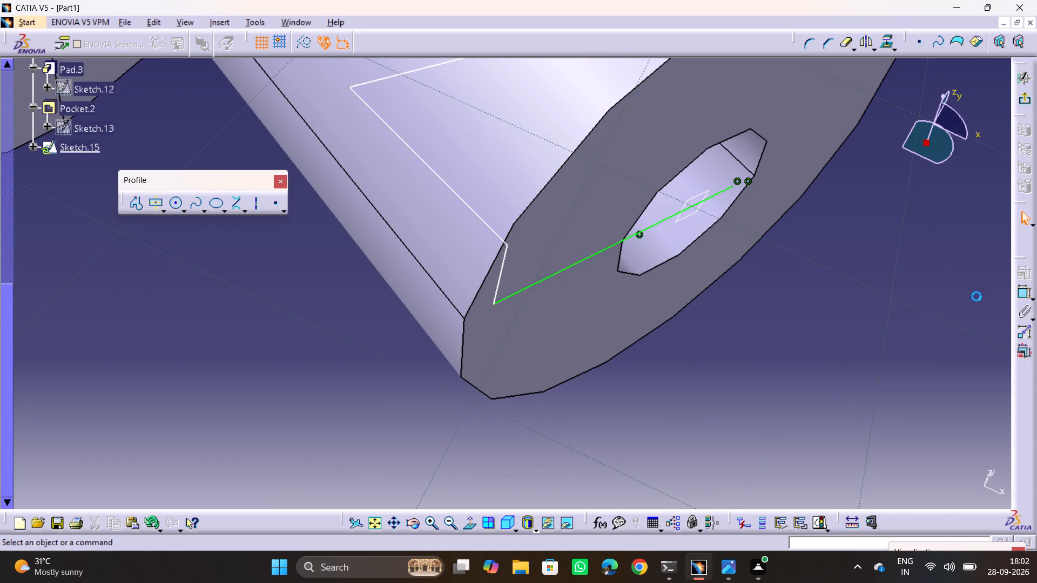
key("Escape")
Dimension the length of the profile line on the branch's end face and set it to 7 mm.
left_click(1018, 290)
left_click(616, 243)
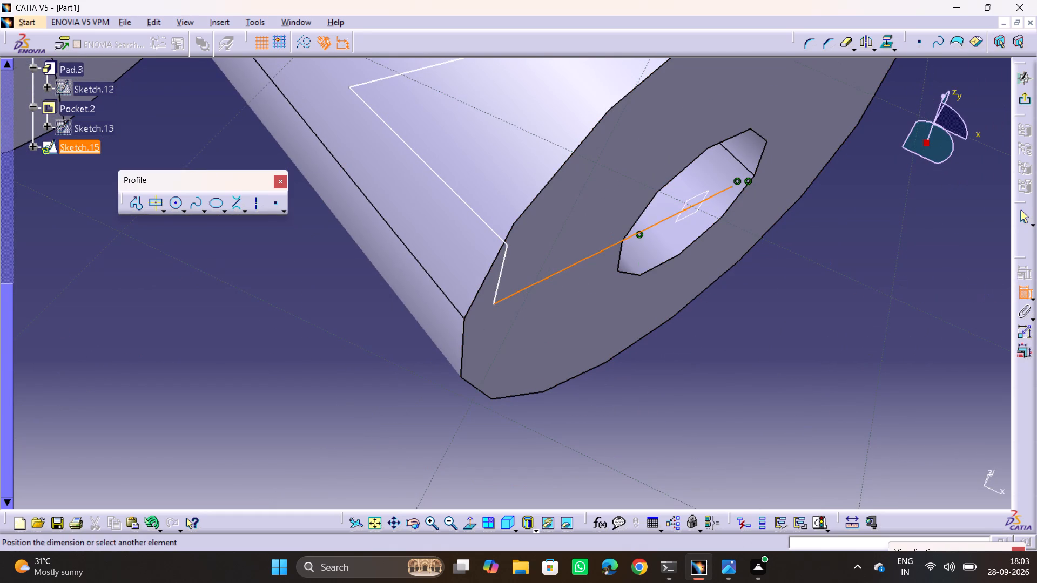
left_click(616, 243)
key("Escape")
key("Escape")
key("Escape")
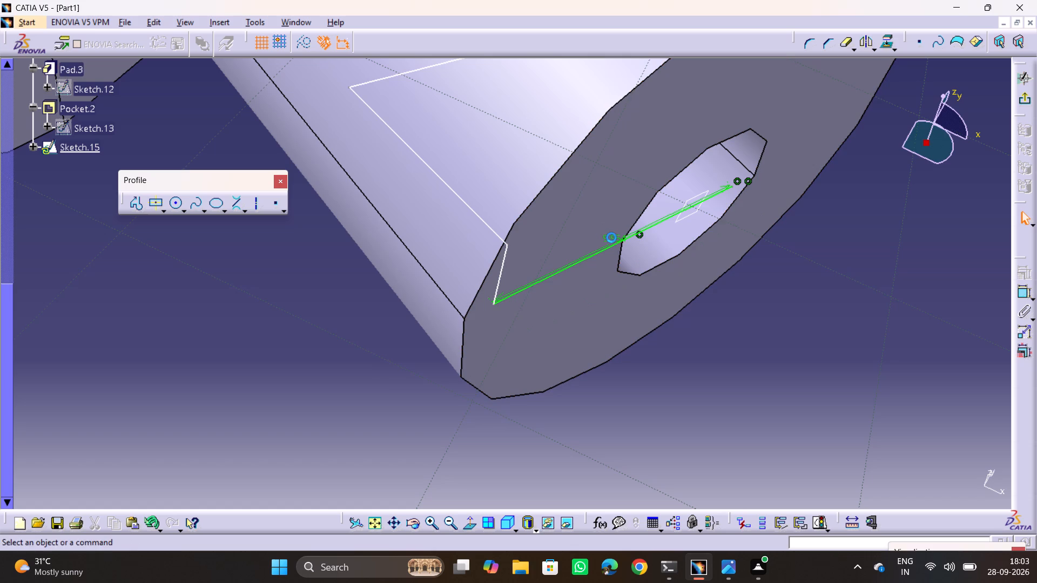
double_click(611, 238)
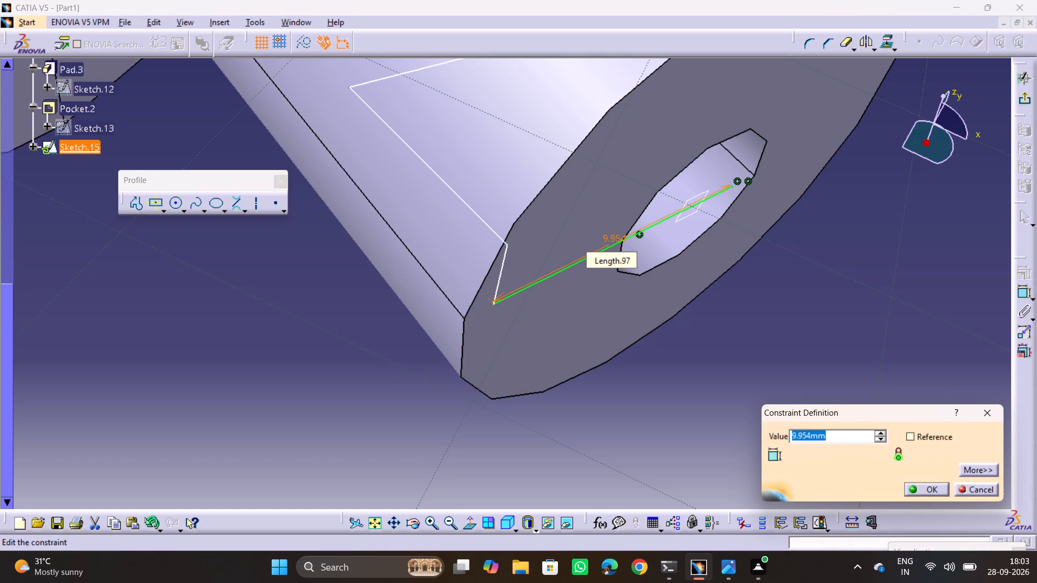
key("7")
key("Return")
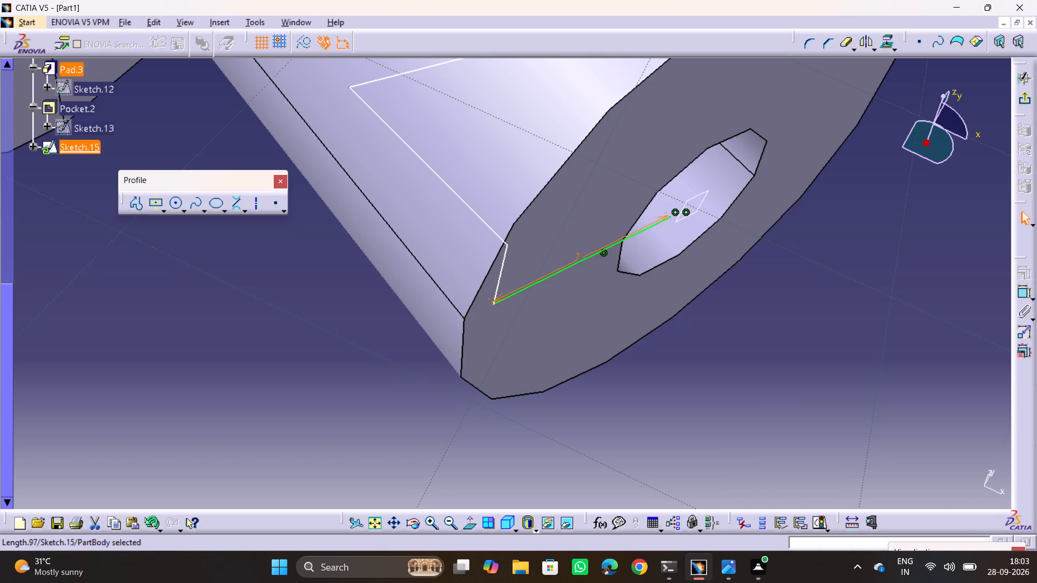
left_click(728, 437)
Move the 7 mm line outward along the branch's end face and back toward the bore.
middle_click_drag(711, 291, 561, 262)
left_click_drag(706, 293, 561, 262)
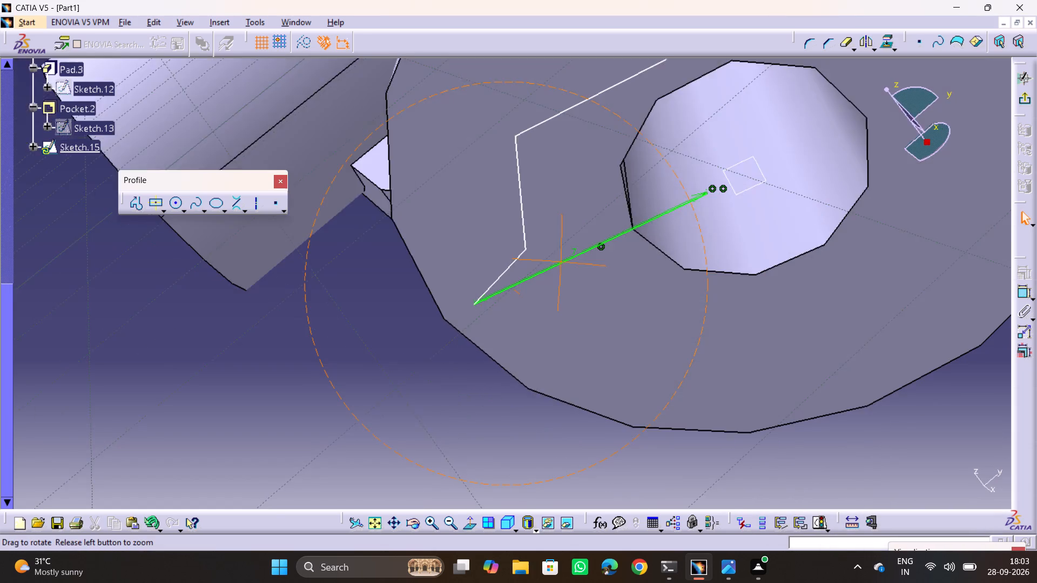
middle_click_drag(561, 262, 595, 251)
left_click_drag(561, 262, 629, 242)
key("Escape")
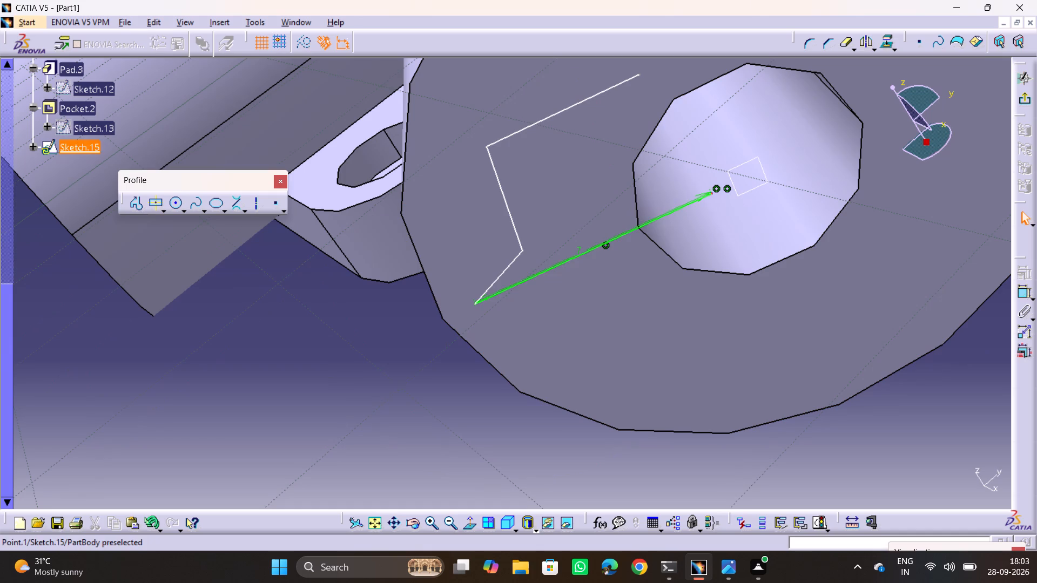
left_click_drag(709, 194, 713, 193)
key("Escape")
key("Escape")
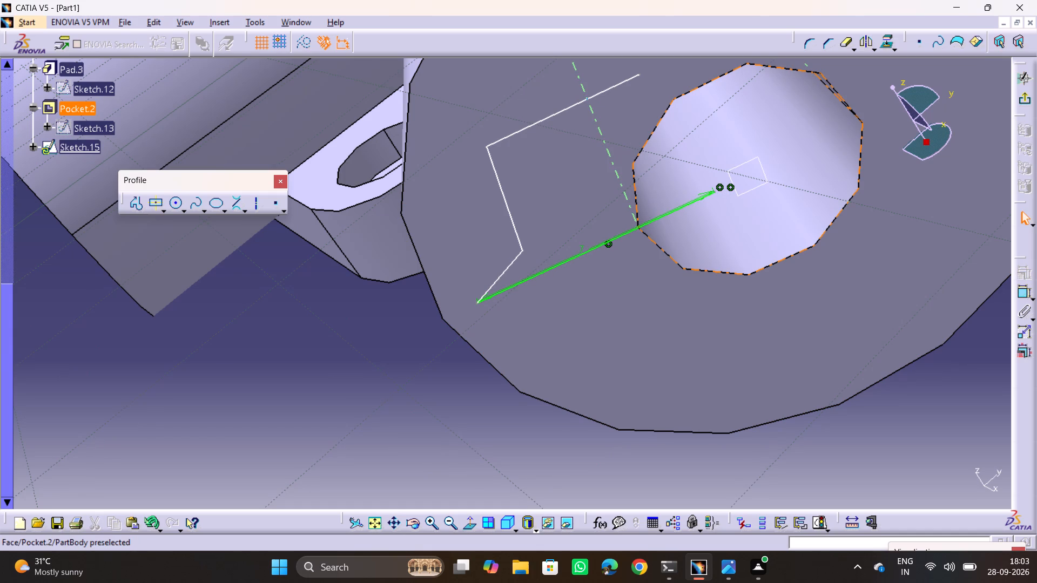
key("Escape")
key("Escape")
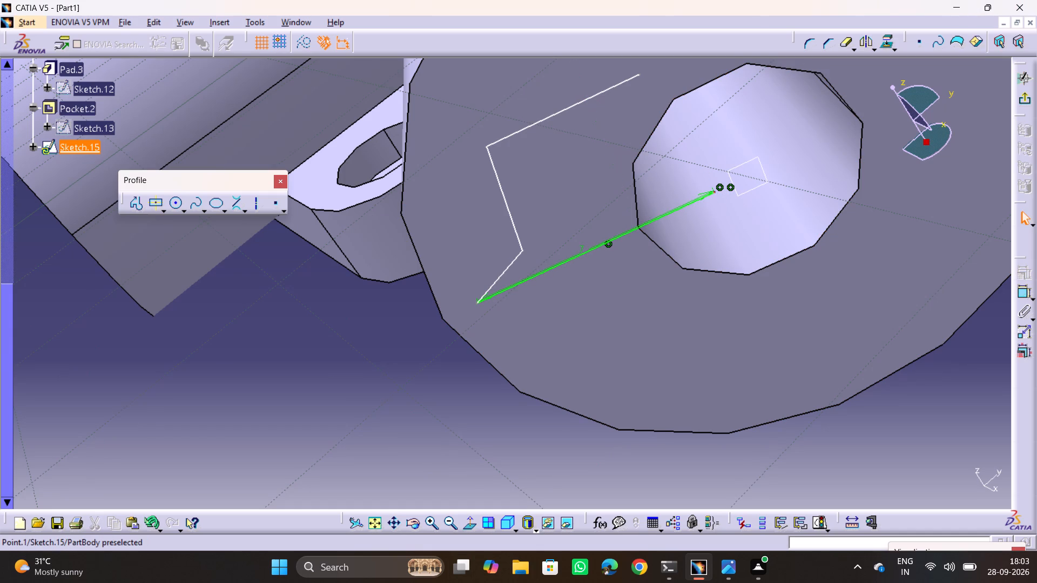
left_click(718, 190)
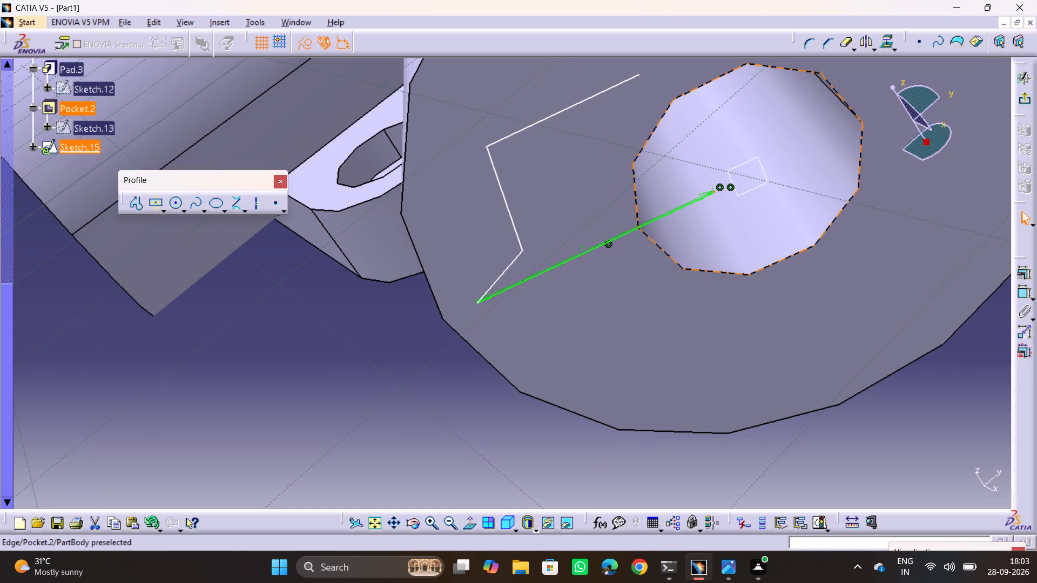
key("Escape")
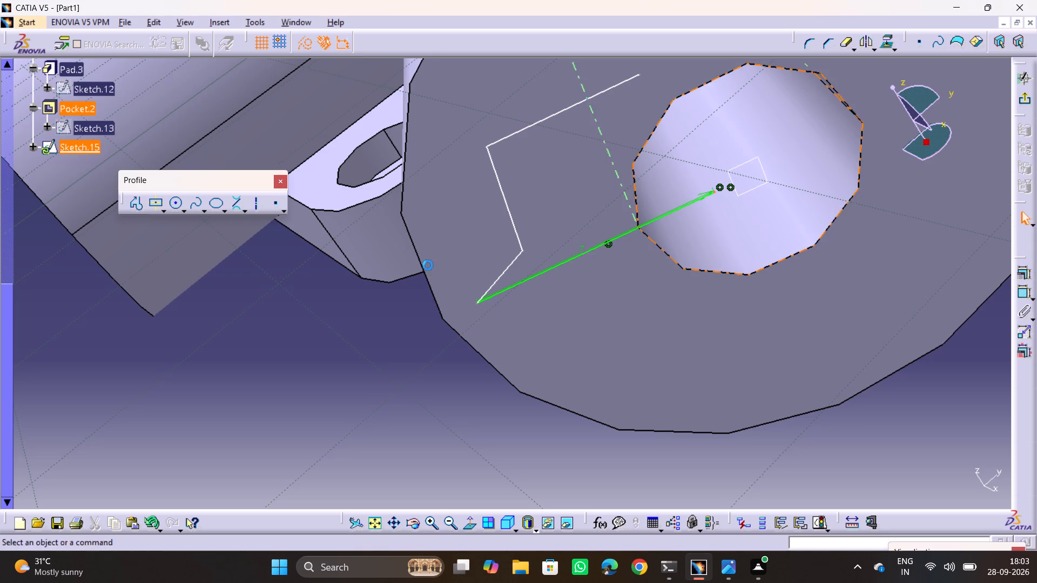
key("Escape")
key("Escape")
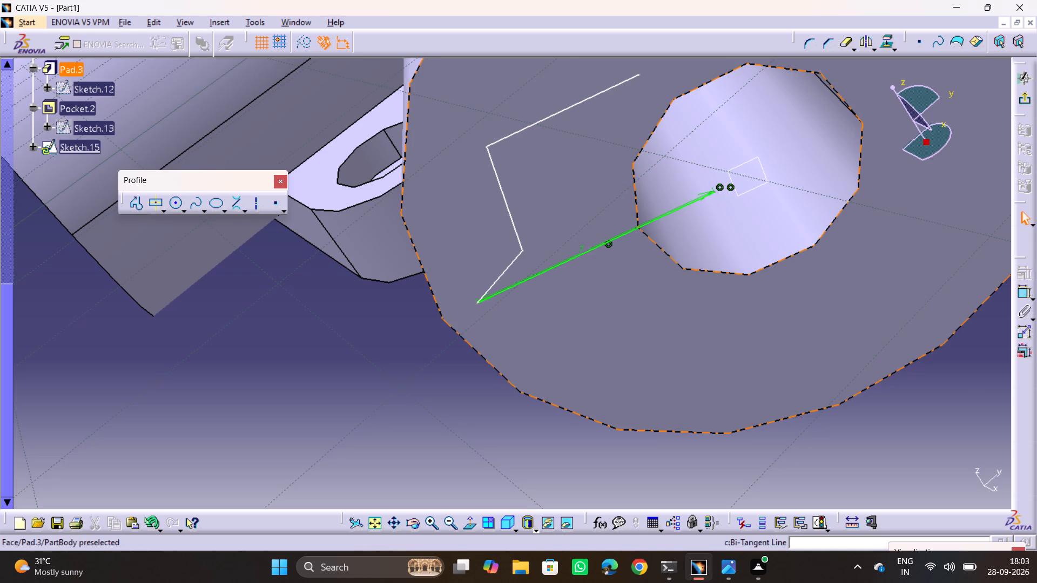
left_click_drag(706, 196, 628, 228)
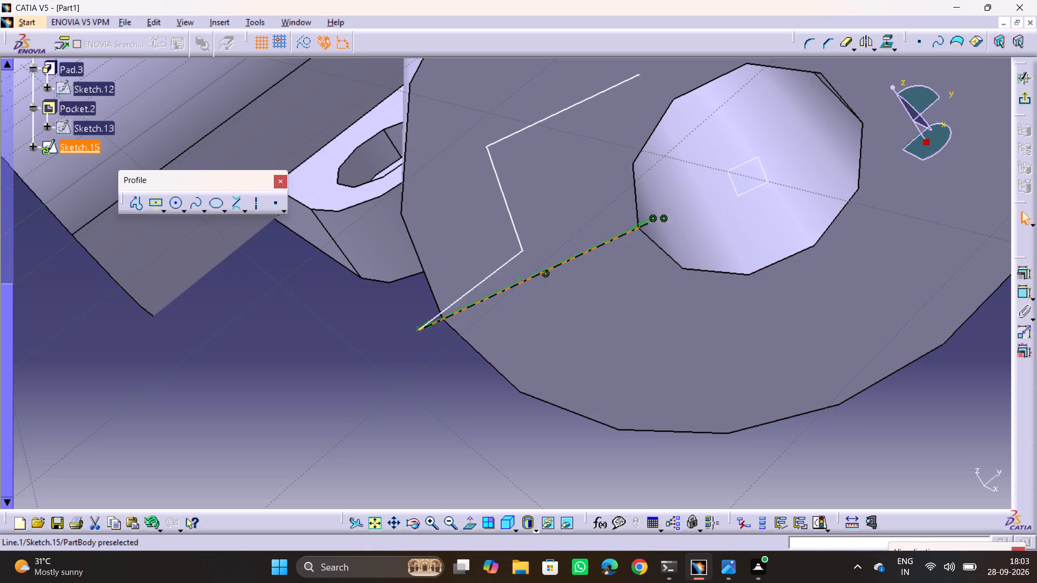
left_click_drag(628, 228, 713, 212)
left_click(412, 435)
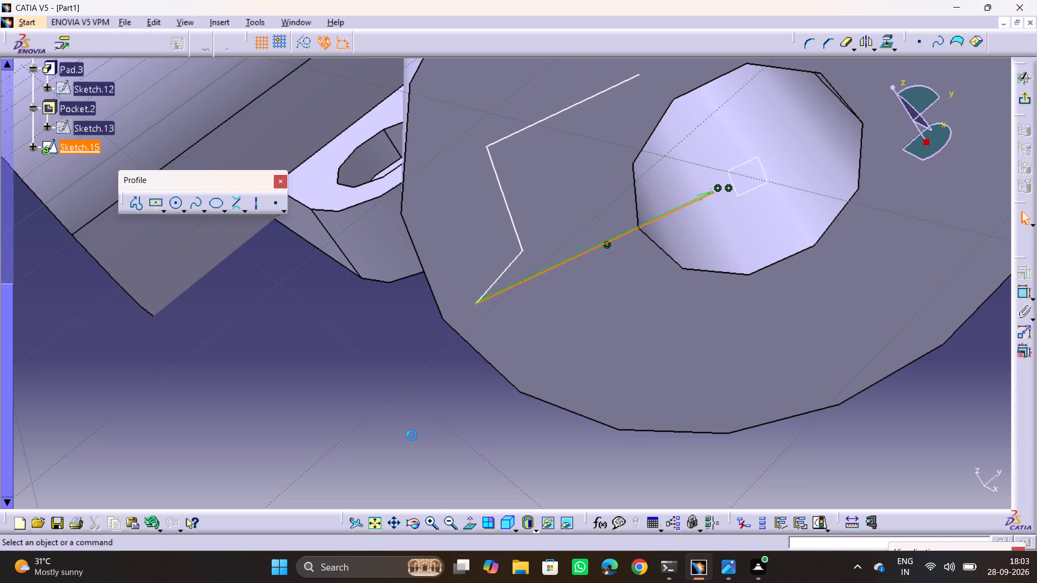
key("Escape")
Delete one of the two coincidence constraints at the bore-side end of the 7 mm line.
left_click(729, 187)
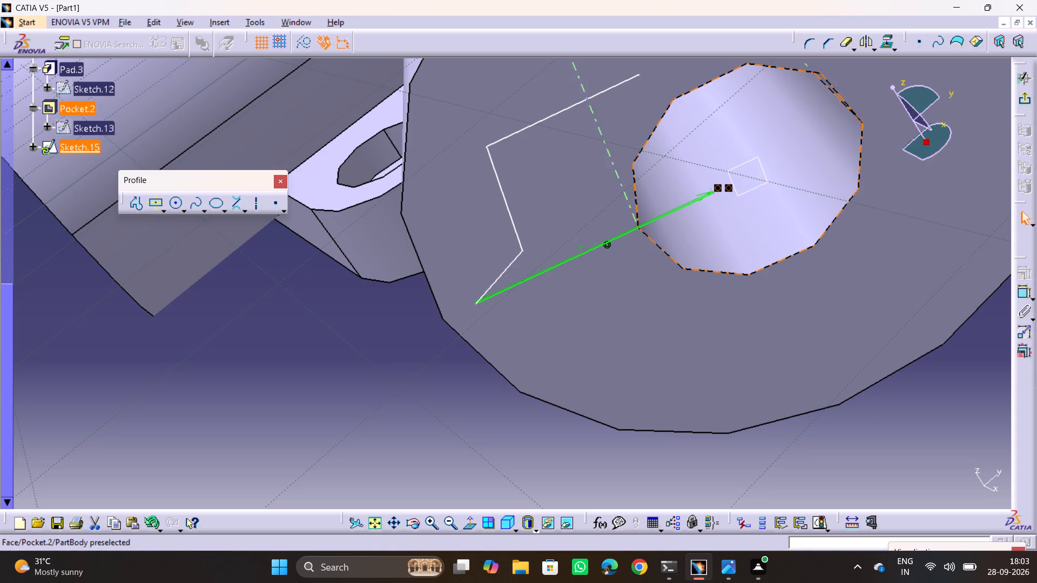
key("Delete")
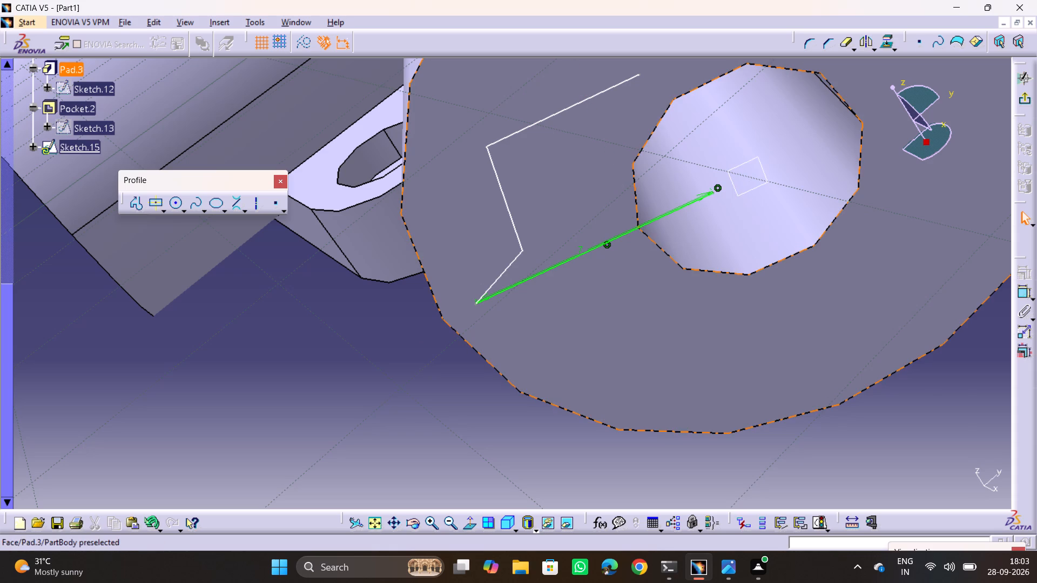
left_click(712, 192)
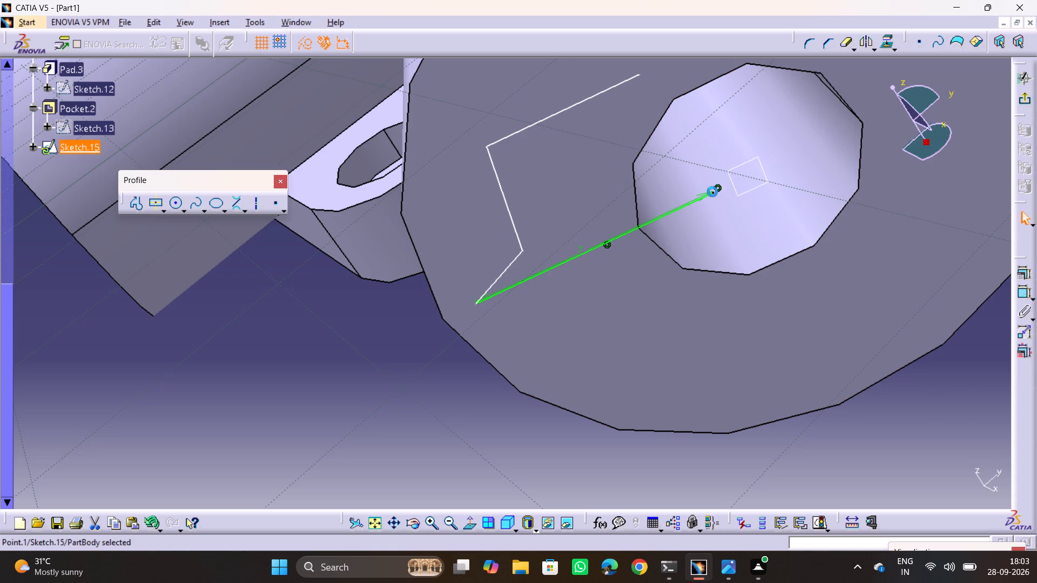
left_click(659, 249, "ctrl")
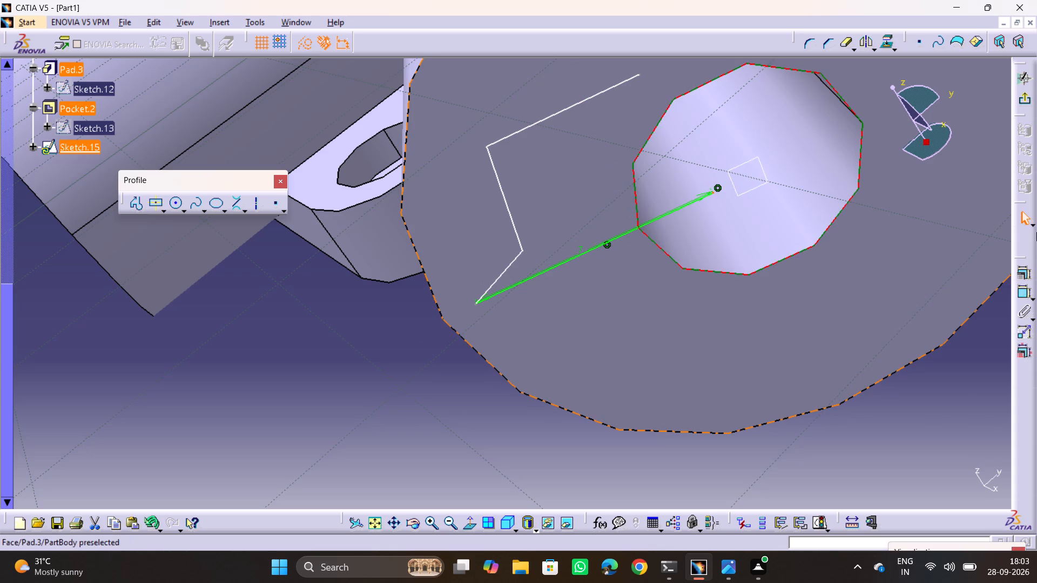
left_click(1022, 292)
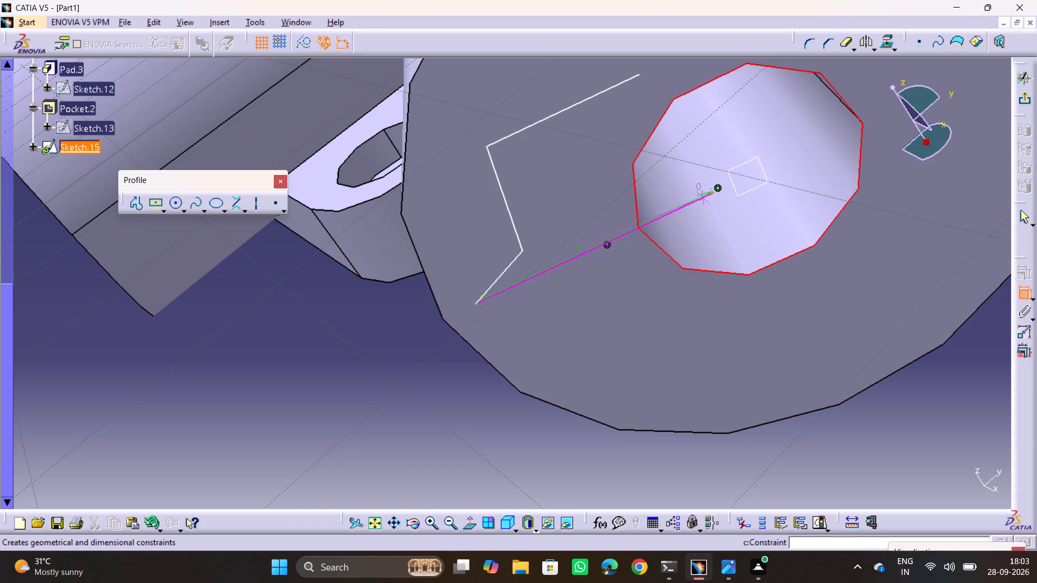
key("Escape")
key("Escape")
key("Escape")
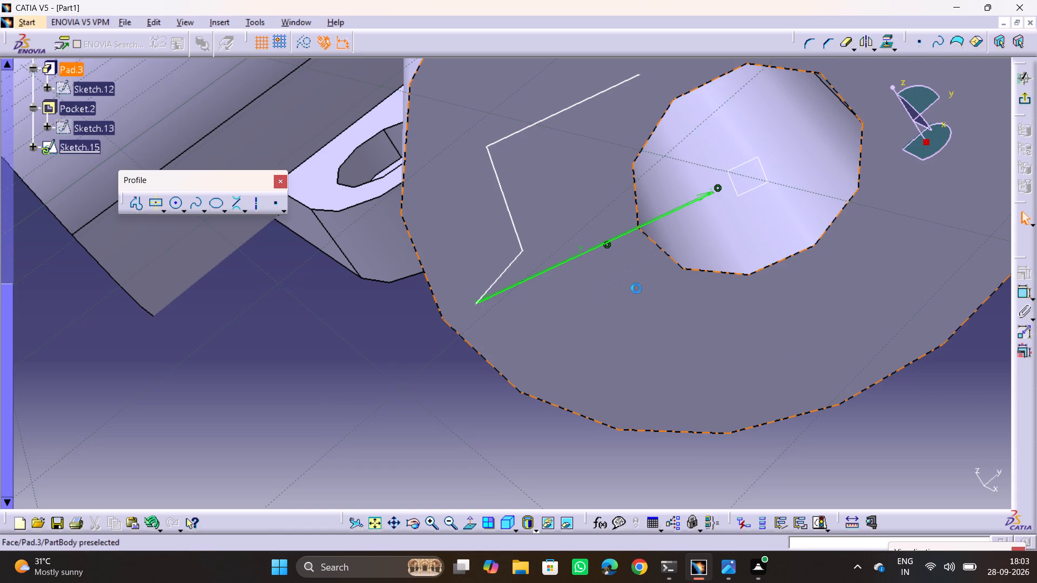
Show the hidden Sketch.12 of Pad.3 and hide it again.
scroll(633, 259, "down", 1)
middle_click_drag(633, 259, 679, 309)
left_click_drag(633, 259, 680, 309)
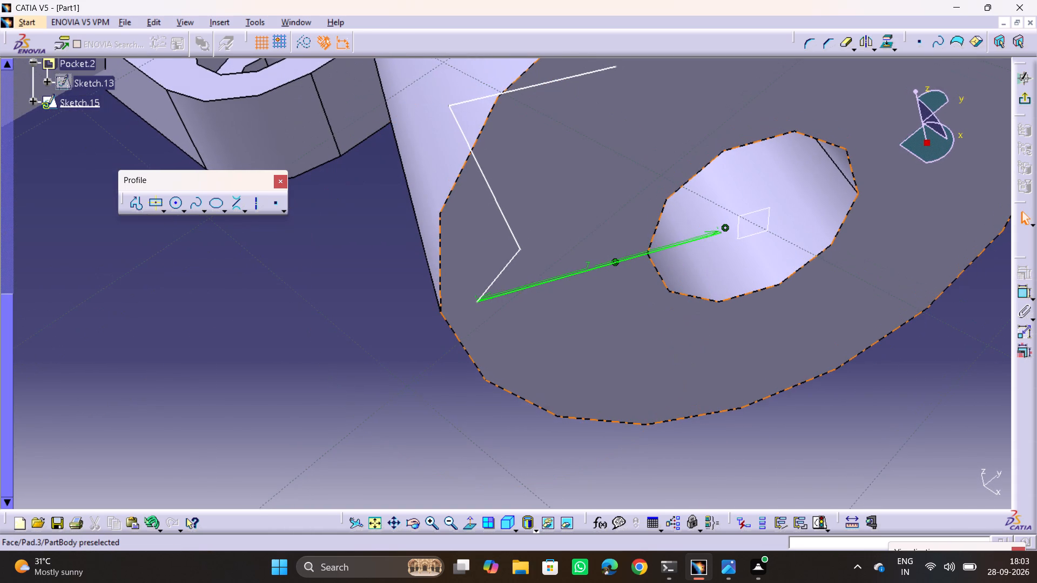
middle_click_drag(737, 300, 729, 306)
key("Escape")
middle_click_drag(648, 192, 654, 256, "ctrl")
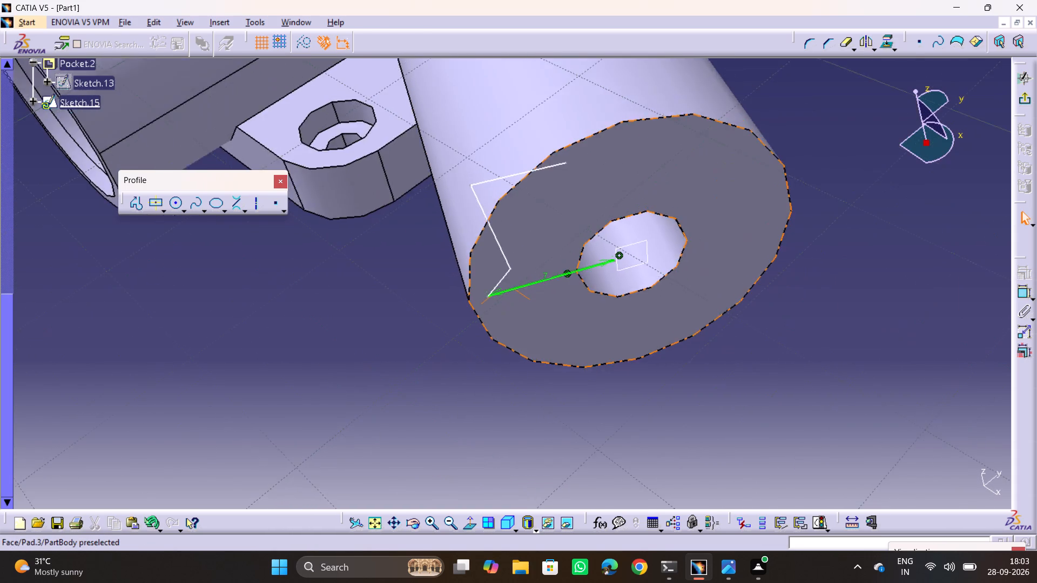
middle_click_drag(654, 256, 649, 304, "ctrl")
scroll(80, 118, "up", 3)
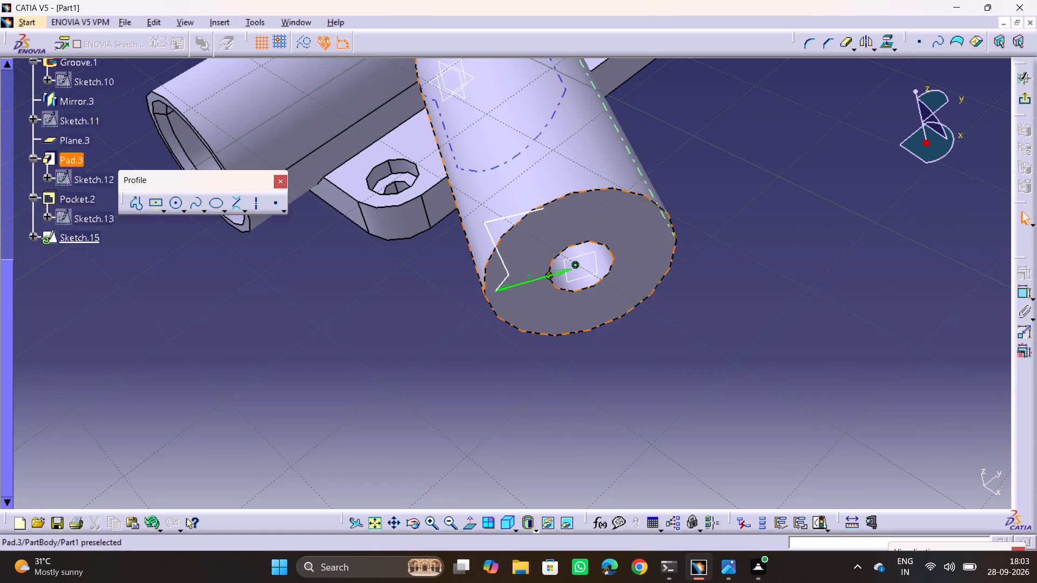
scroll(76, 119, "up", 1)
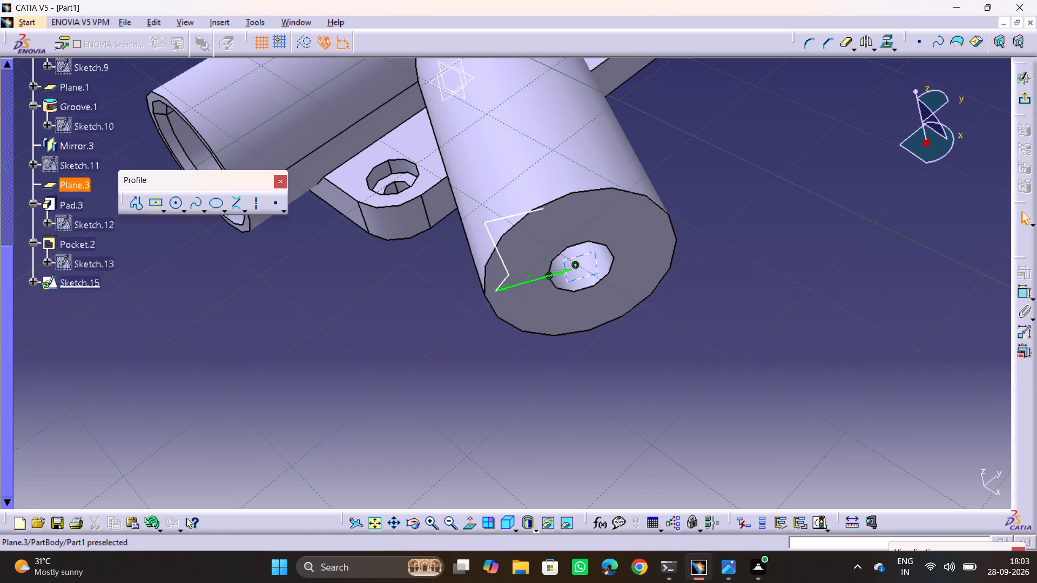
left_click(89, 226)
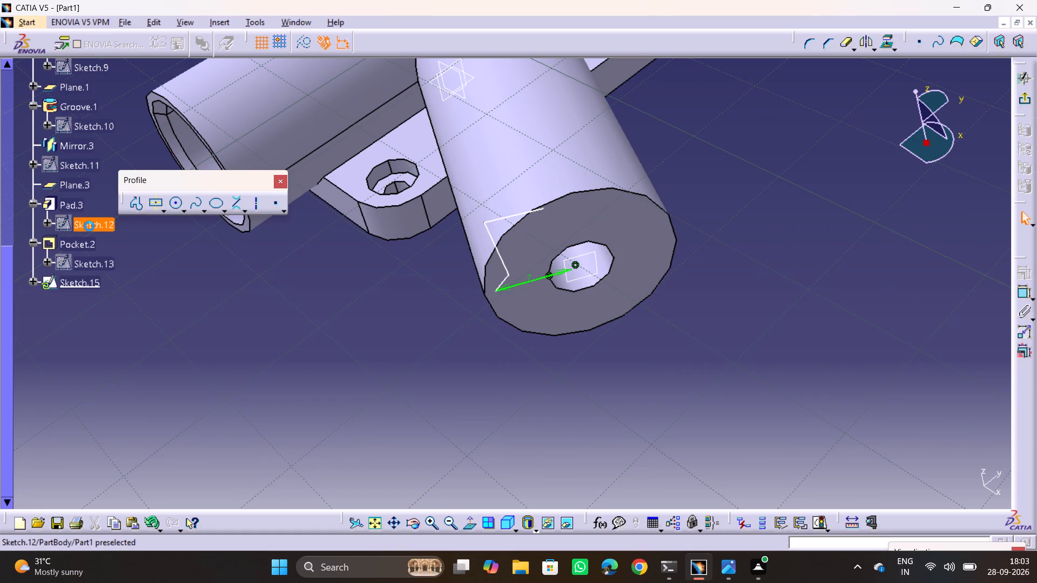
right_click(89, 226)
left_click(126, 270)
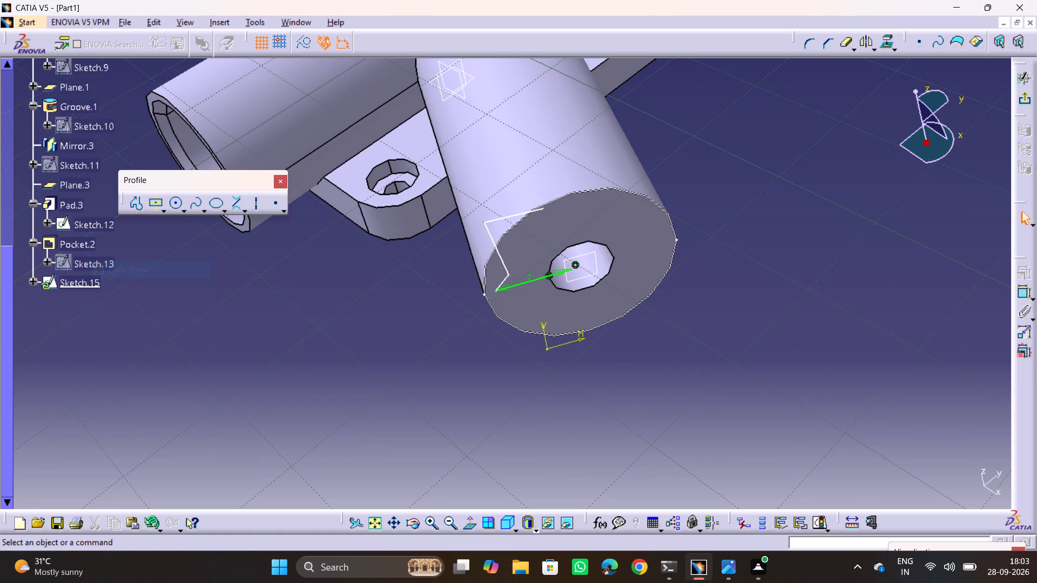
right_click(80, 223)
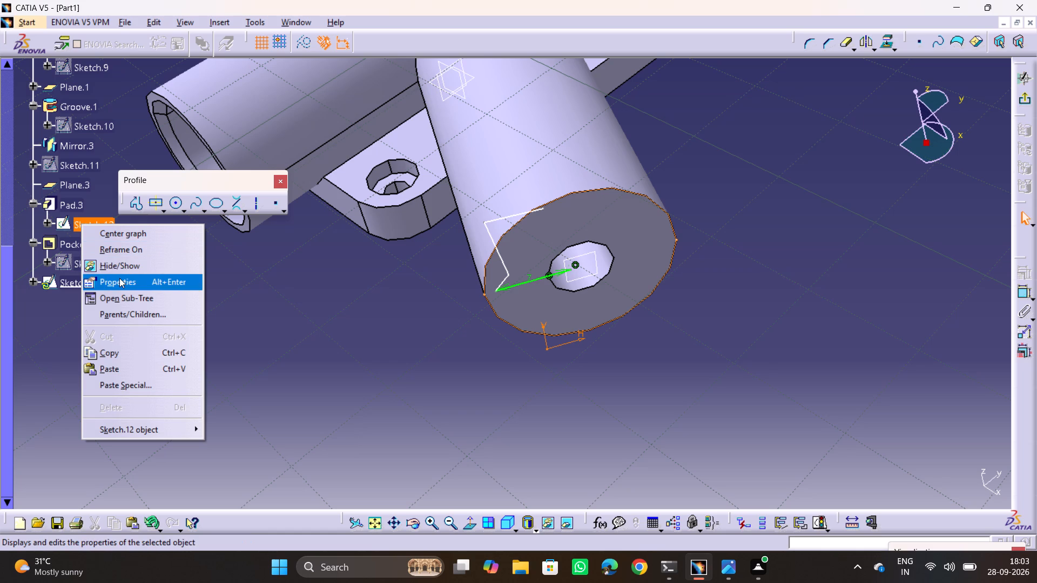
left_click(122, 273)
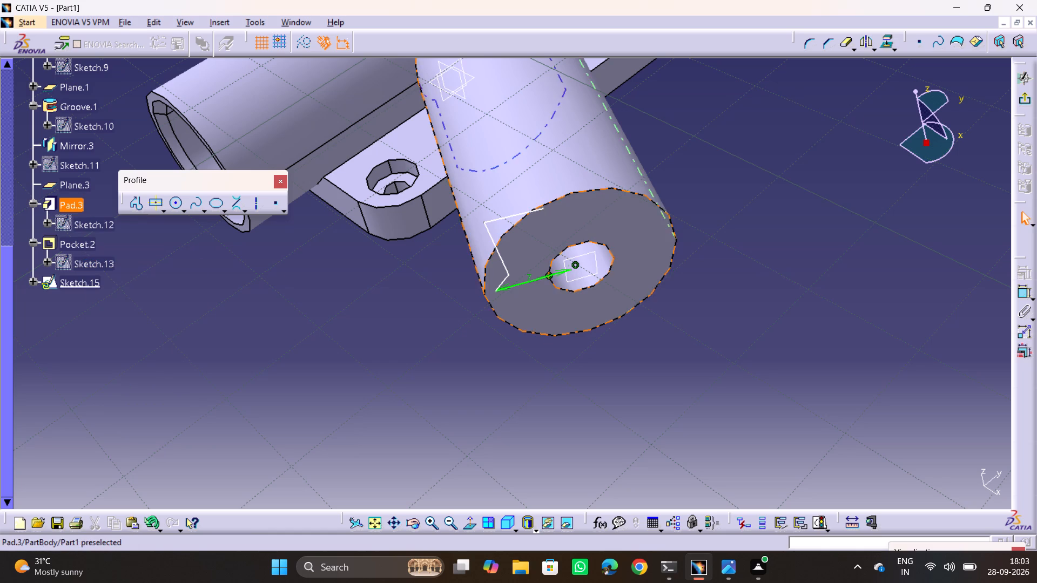
Show the hidden Sketch.11 with the branch's centreline.
right_click(80, 160)
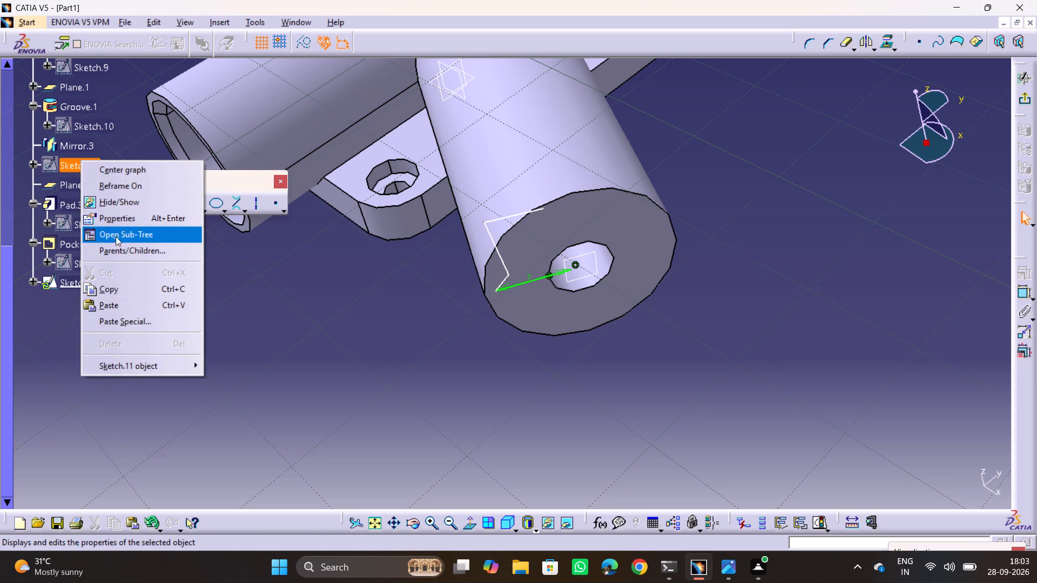
left_click(121, 204)
left_click(529, 355)
Dimension the distance from the Sketch.11 line to the outer end of the profile line on the branch's end face.
middle_click_drag(645, 298, 656, 175, "ctrl")
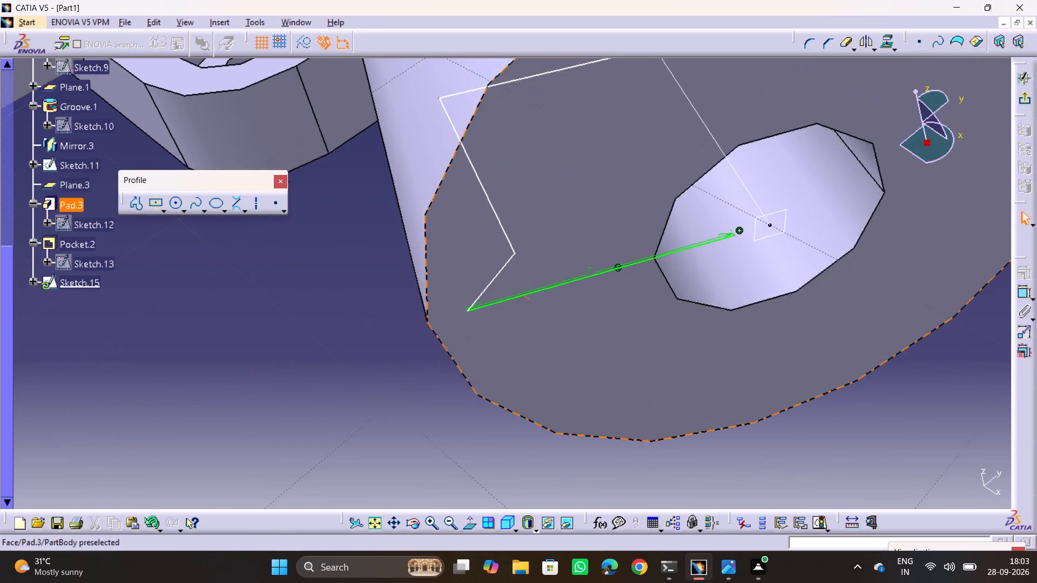
middle_click_drag(708, 201, 625, 221)
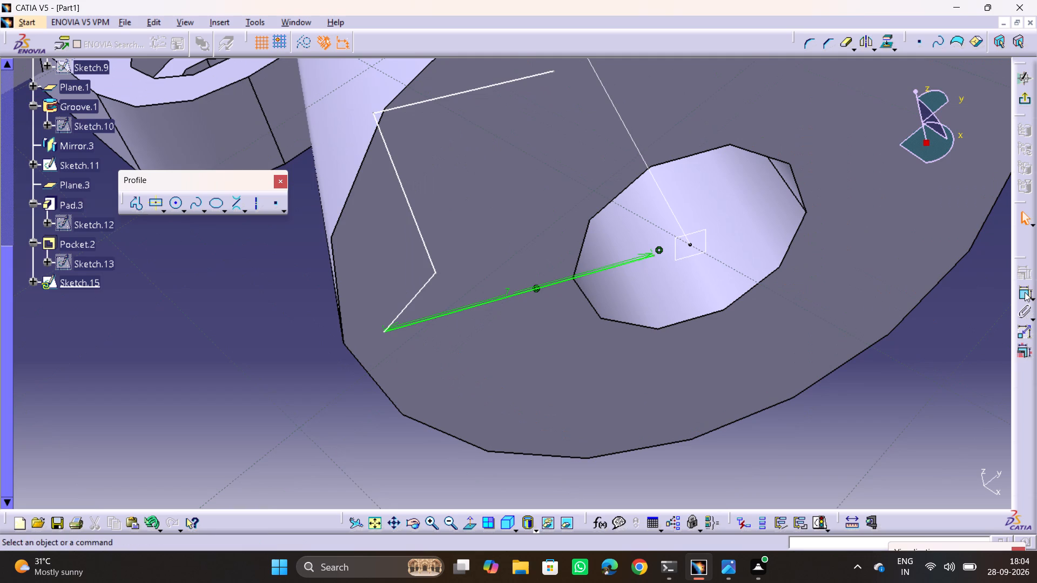
left_click(1025, 292)
left_click(668, 205)
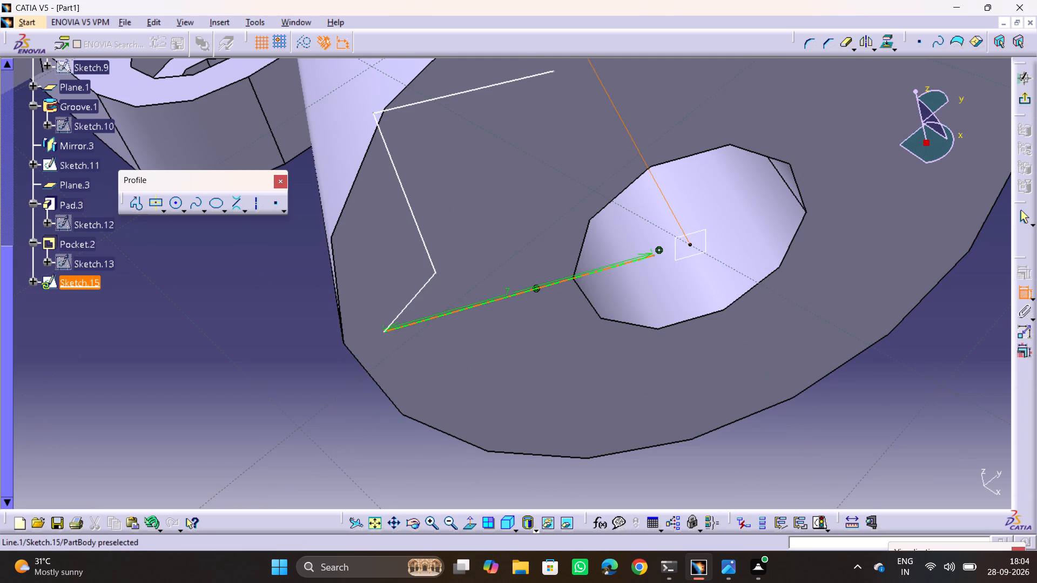
left_click(384, 335)
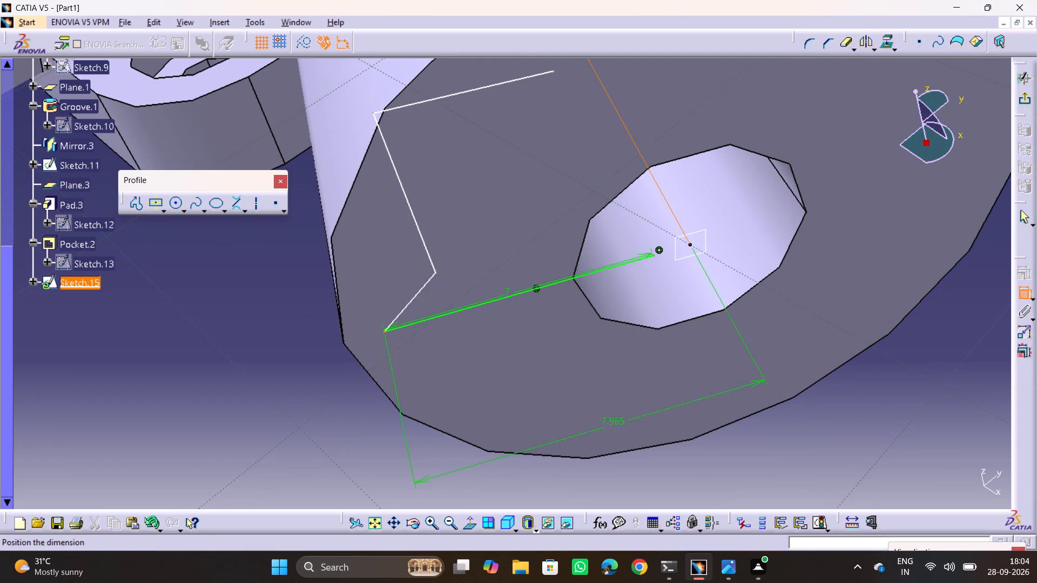
left_click(607, 404)
key("Escape")
key("Escape")
key("Escape")
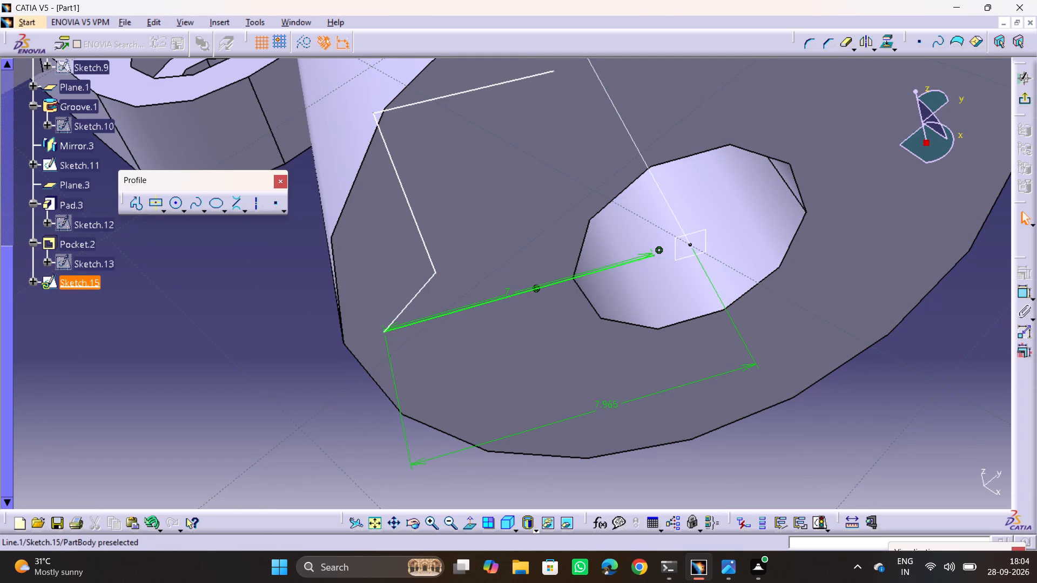
Delete the 7 mm length dimension of the profile line on the branch's end face.
left_click(508, 291)
key("Delete")
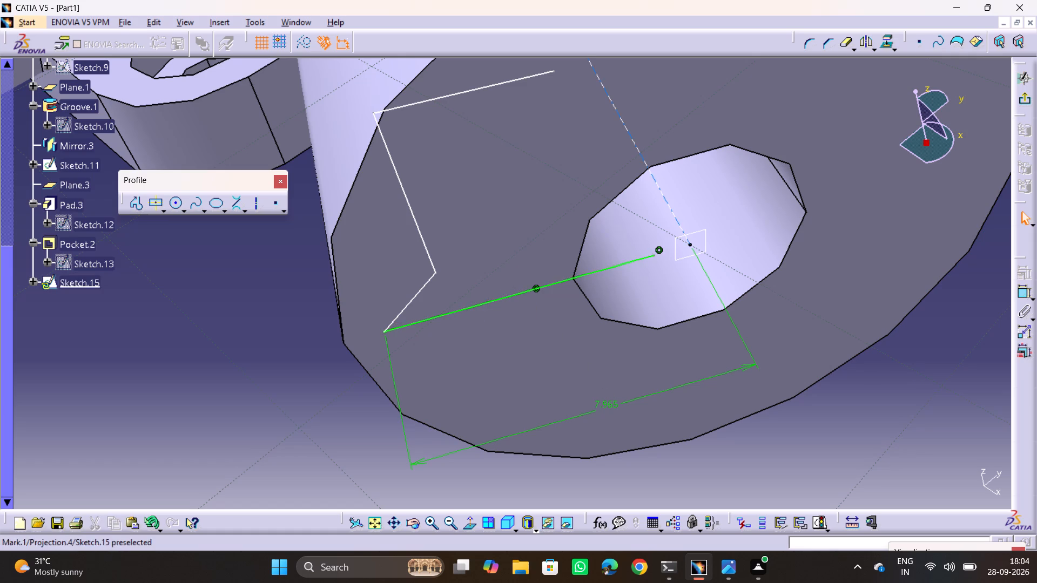
Set the distance from the Sketch.11 line to the profile line's outer end to 7 mm.
left_click(610, 402)
left_click(610, 402)
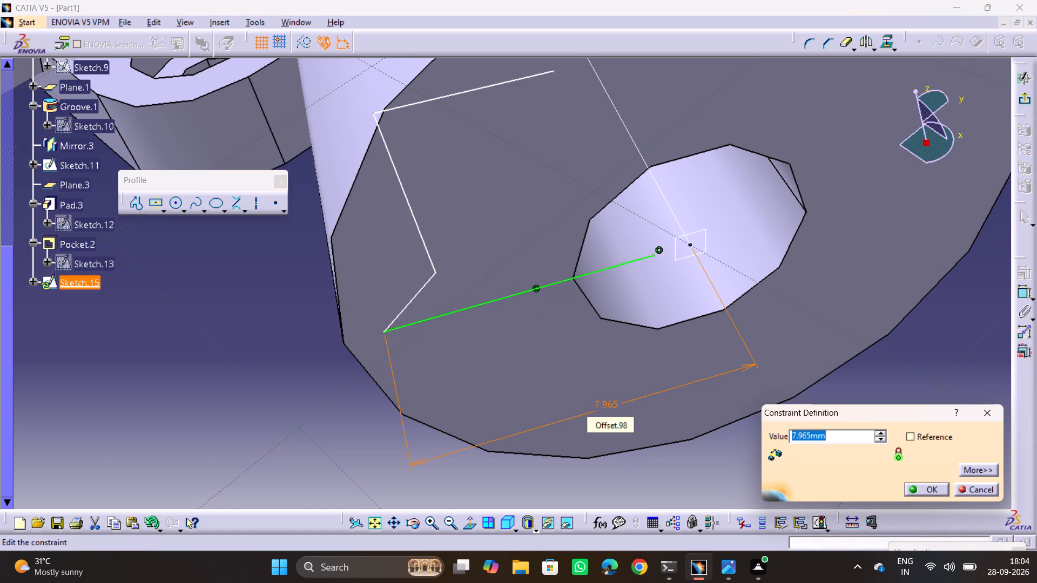
key("7")
key("Return")
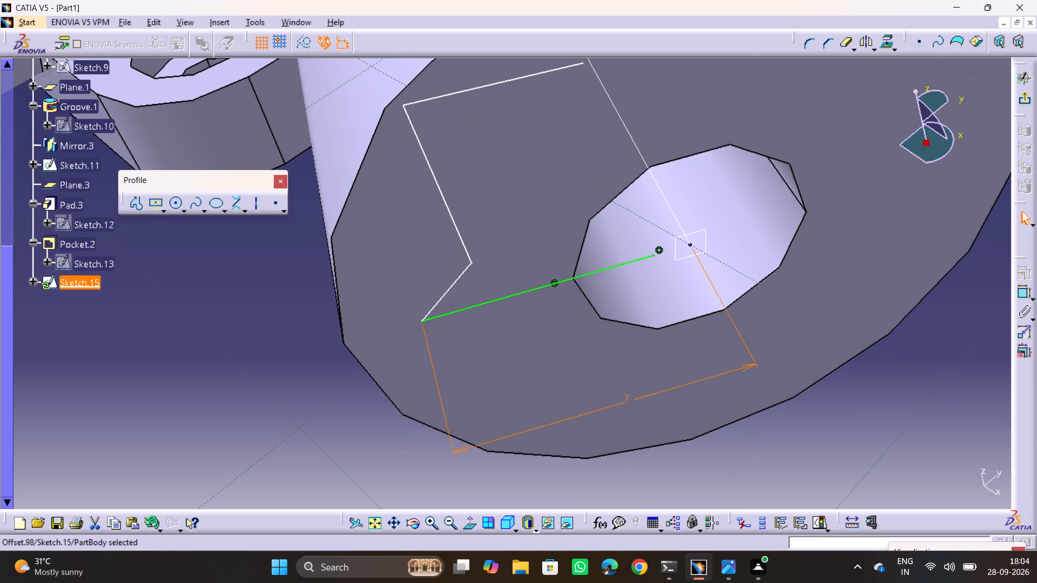
left_click(859, 393)
key("Escape")
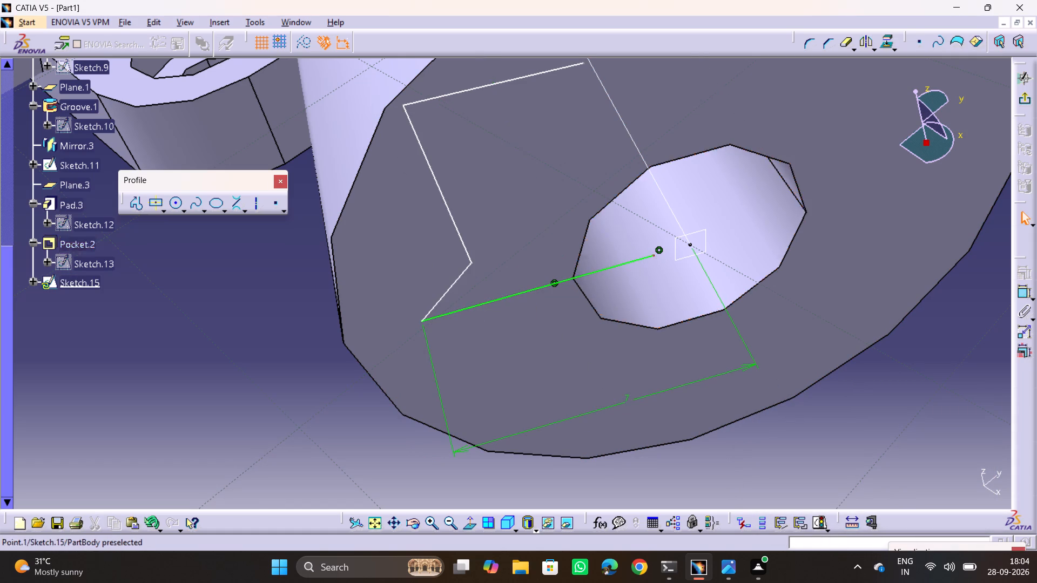
Make the end-face profile line's bore-side endpoint coincident with the Sketch.11 line's endpoint at the branch's centre.
left_click(655, 255)
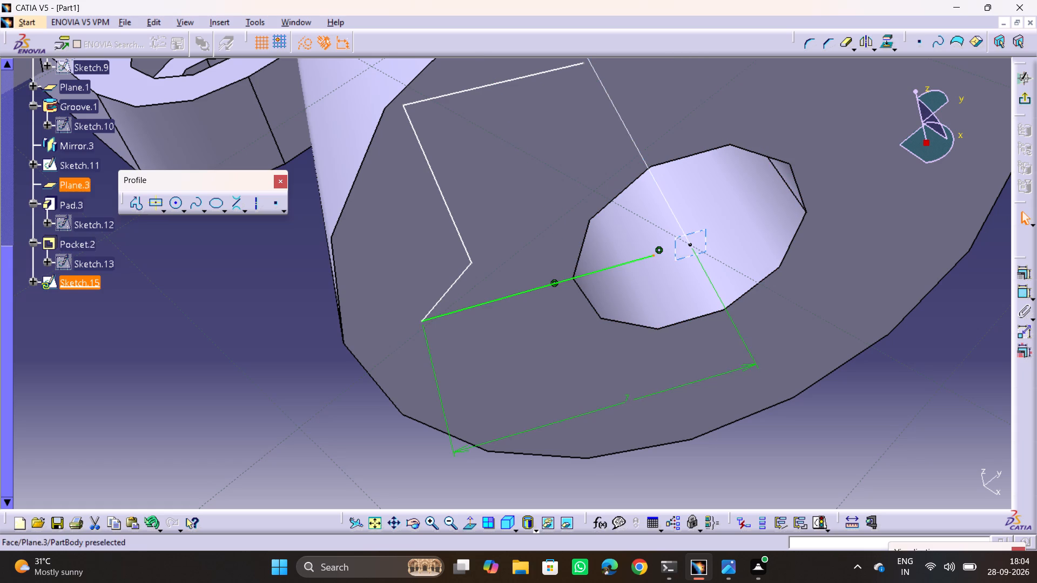
left_click(690, 242, "ctrl")
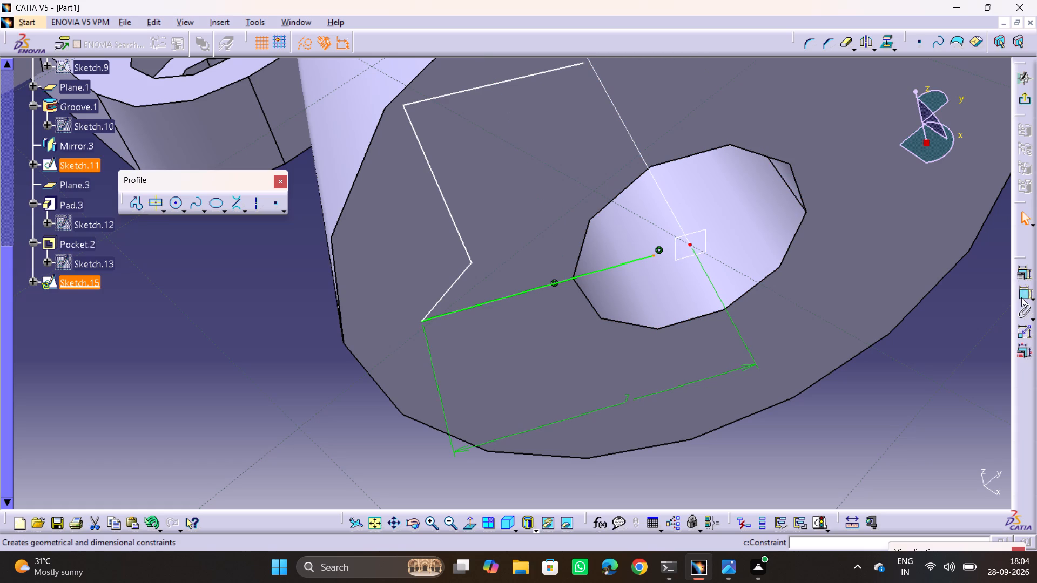
left_click(1020, 273)
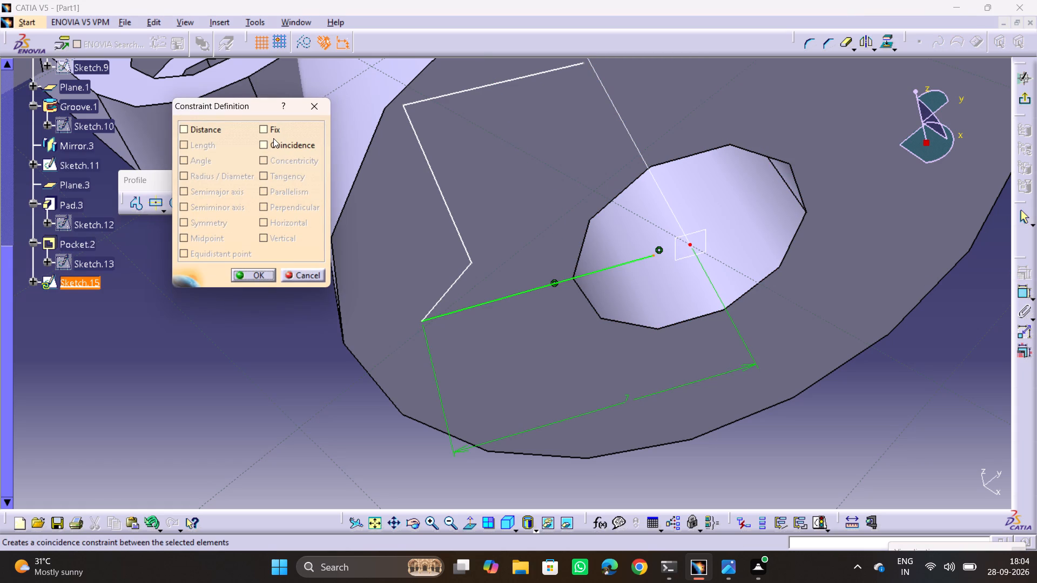
left_click(274, 143)
left_click(254, 278)
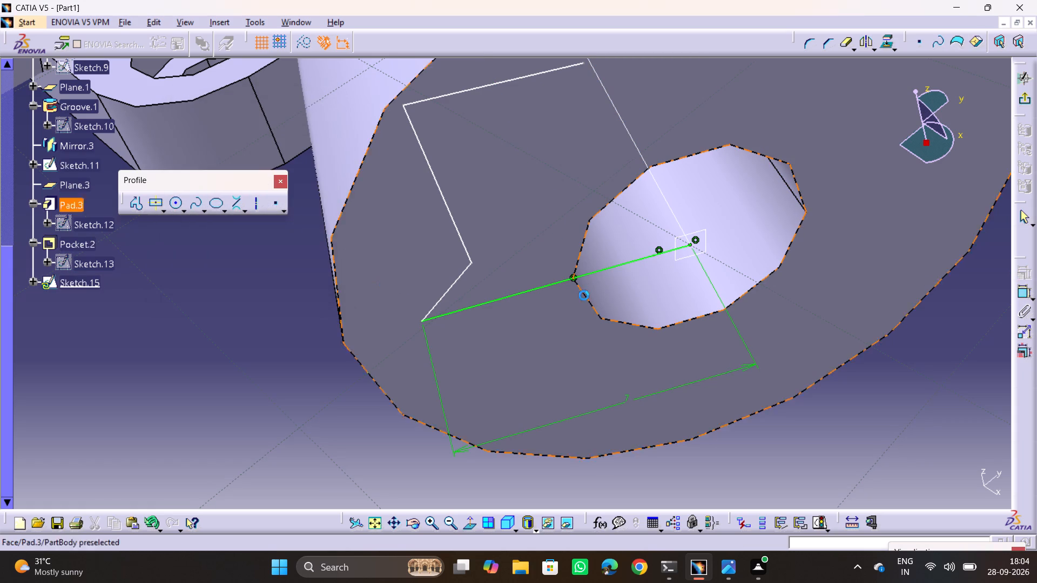
Make the free end of the profile's inner line coincident with the Sketch.11 line.
middle_click_drag(688, 305, 701, 404)
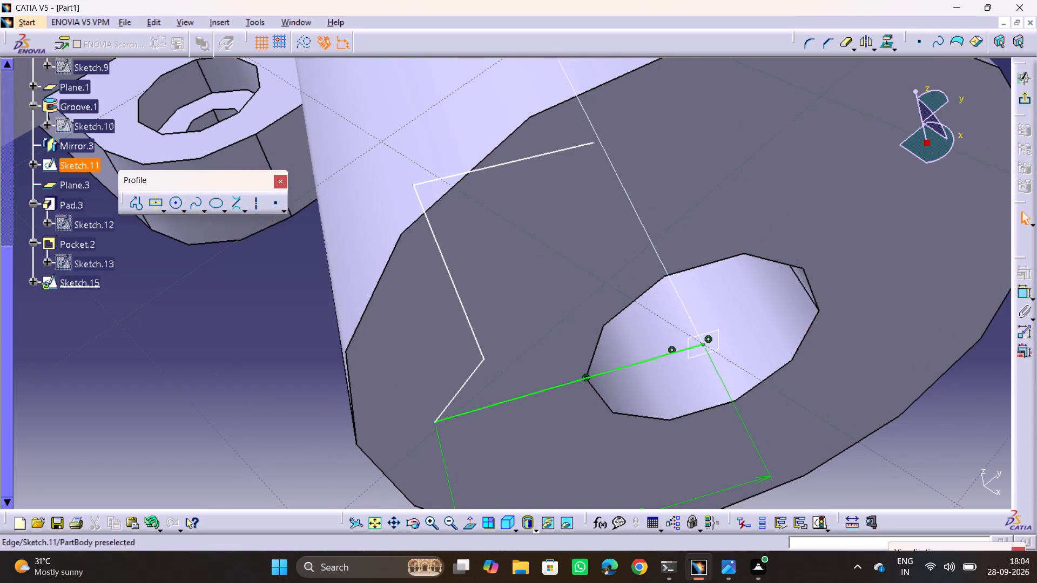
left_click(591, 143)
left_click(598, 144, "ctrl")
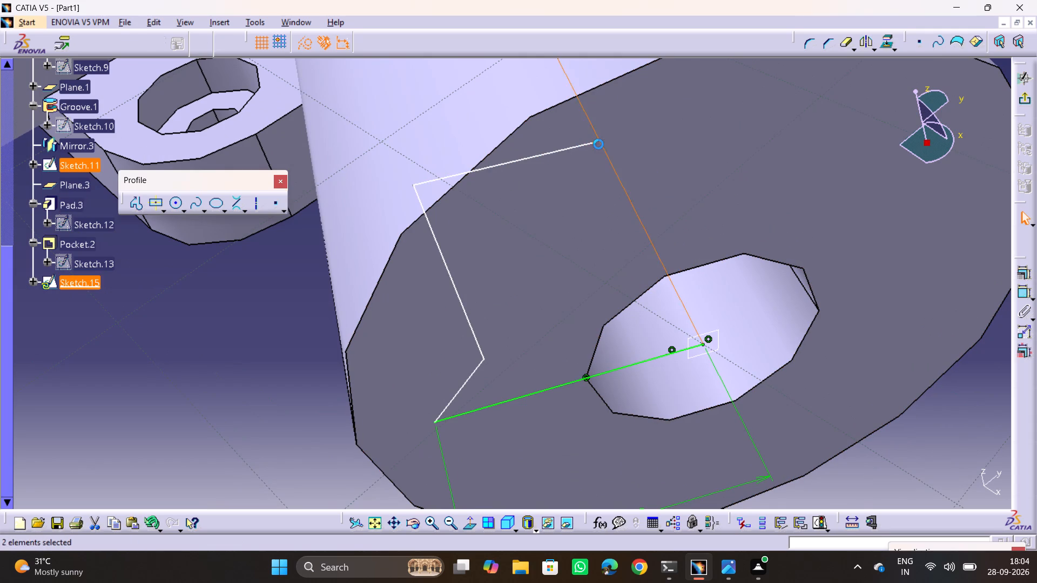
left_click(1032, 274)
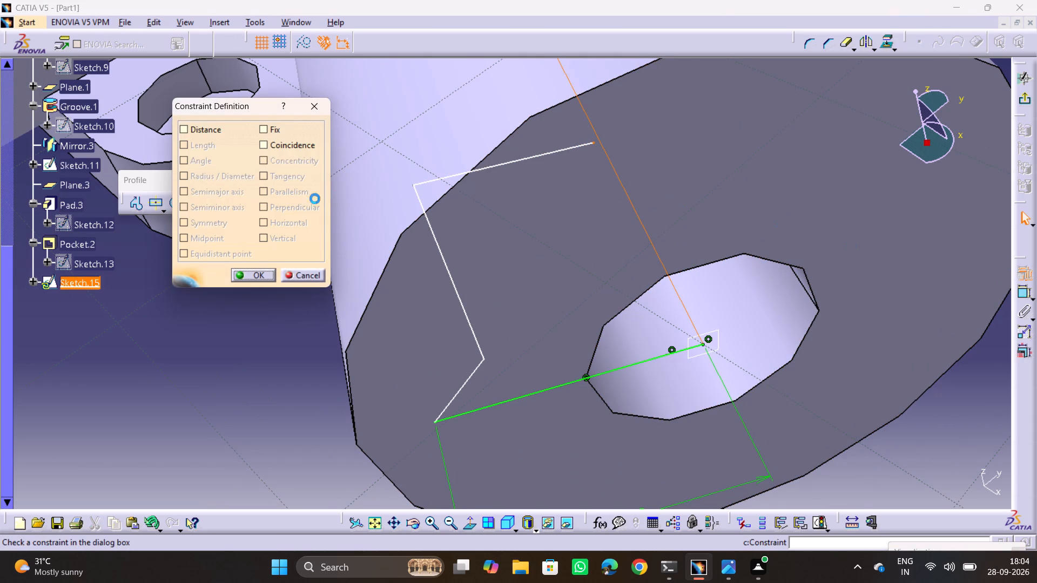
left_click(289, 147)
left_click(247, 274)
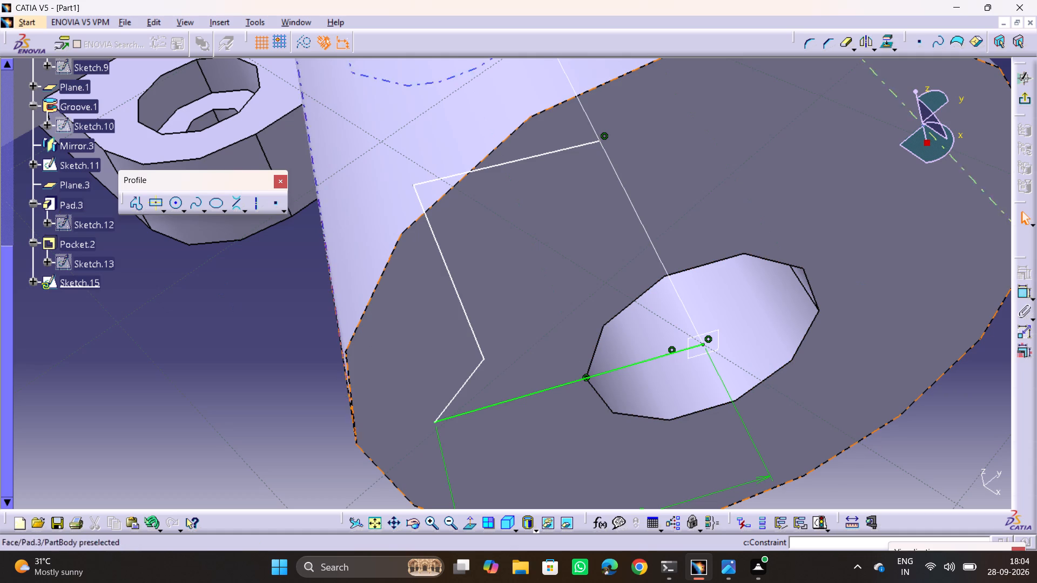
Close the profile with a line about 8.6 mm long along the Sketch.11 line, ending at the branch's centre point.
left_click(144, 205)
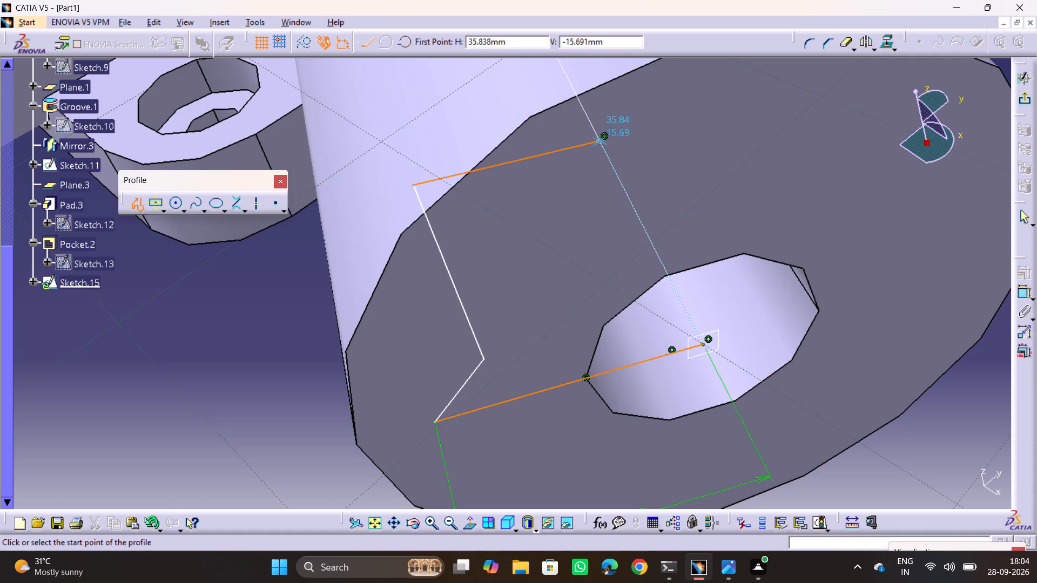
left_click(600, 141)
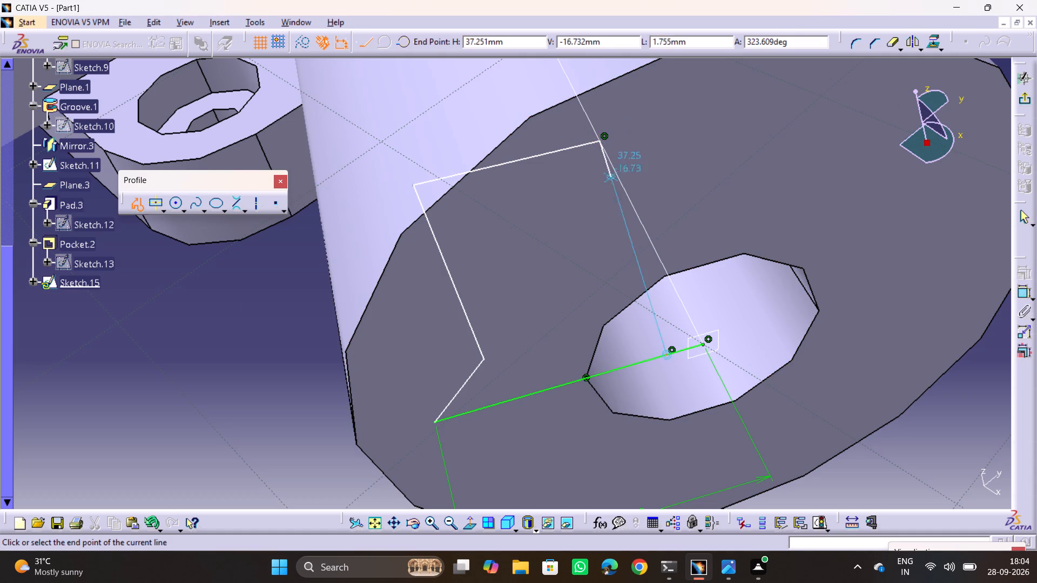
left_click(703, 347)
key("Escape")
key("Escape")
key("Escape")
key("Escape")
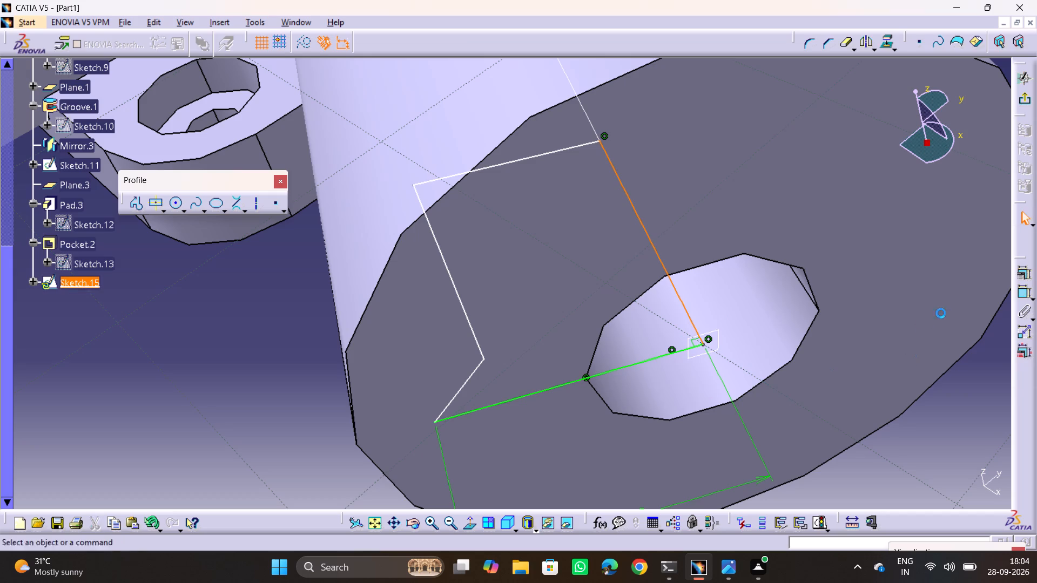
key("Escape")
Apply a horizontal constraint to the short slanted line at the outer end of the end-face profile line.
left_click(1022, 297)
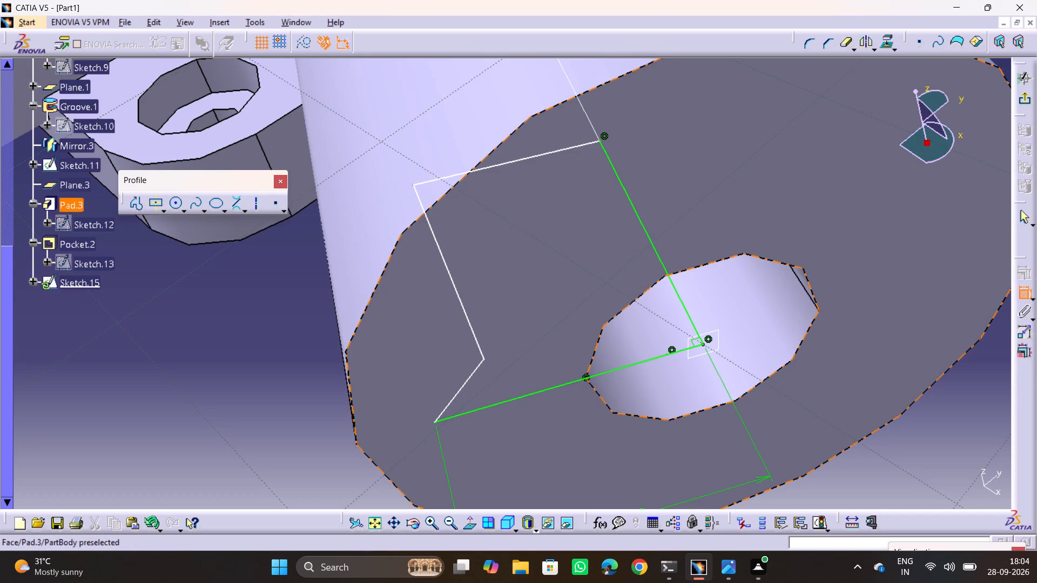
left_click(469, 379)
right_click(347, 371)
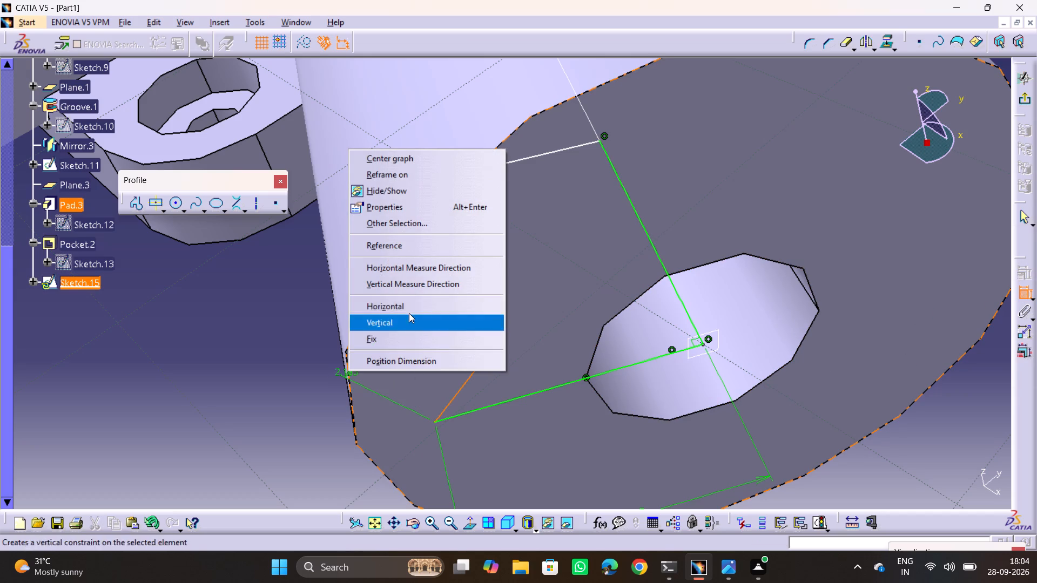
left_click(408, 310)
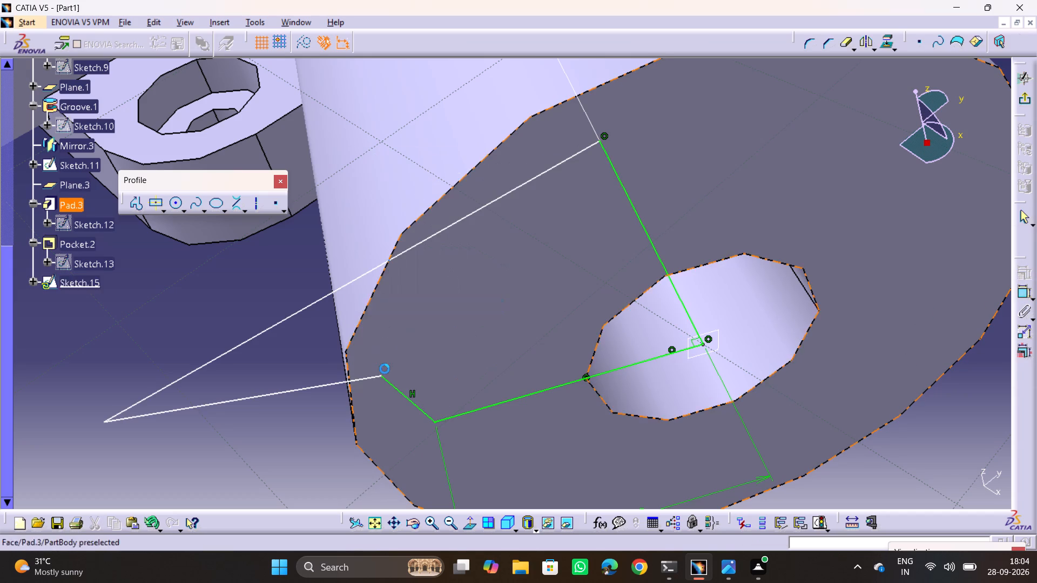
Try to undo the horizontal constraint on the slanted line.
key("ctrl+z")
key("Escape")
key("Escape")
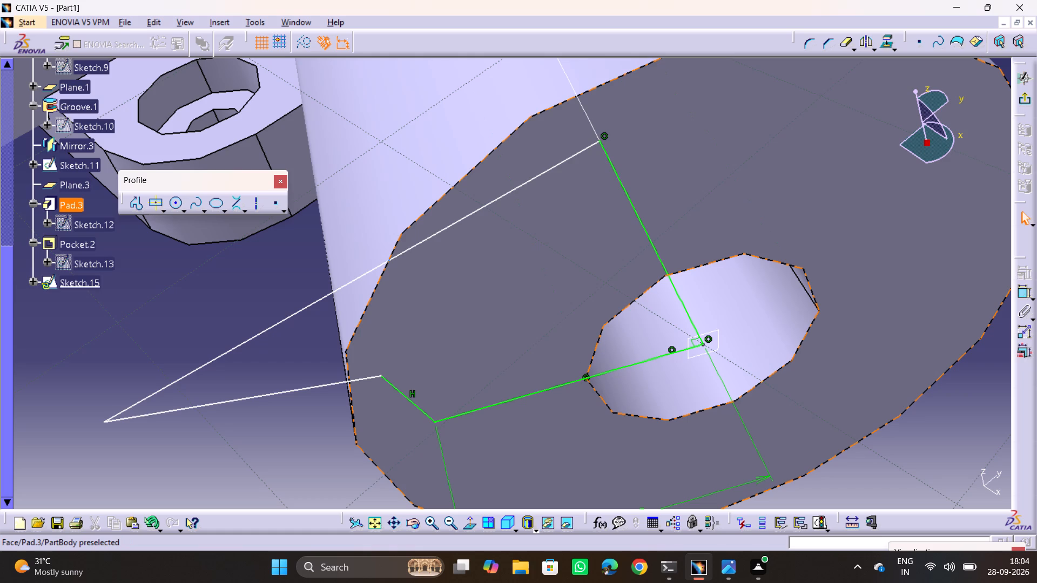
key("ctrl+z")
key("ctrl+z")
Delete the profile's two long outer lines and the short slanted line, keeping the end-face line and the line along Sketch.11.
left_click(246, 342)
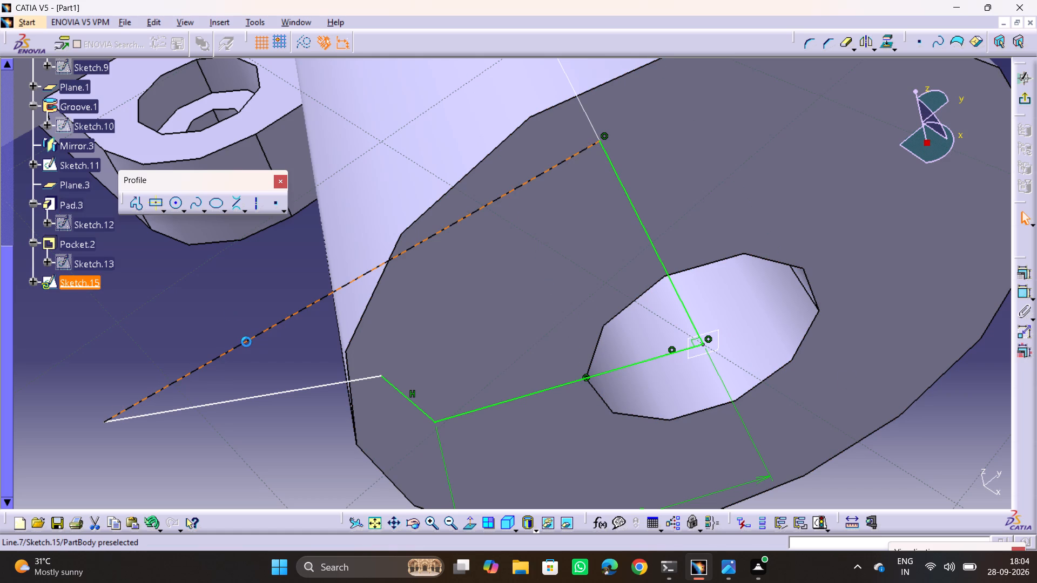
key("Delete")
left_click(271, 398)
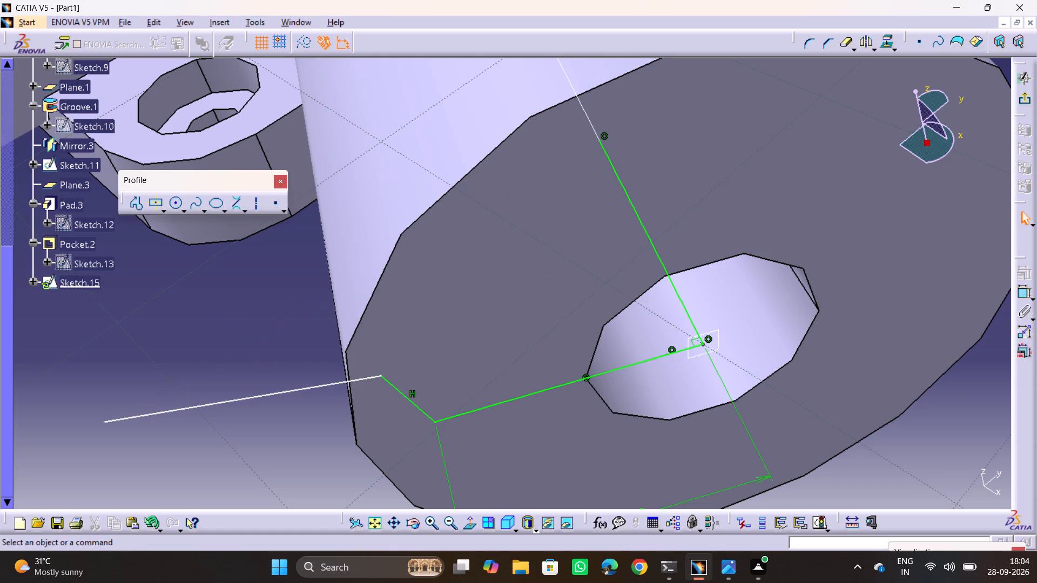
left_click(278, 391)
key("Delete")
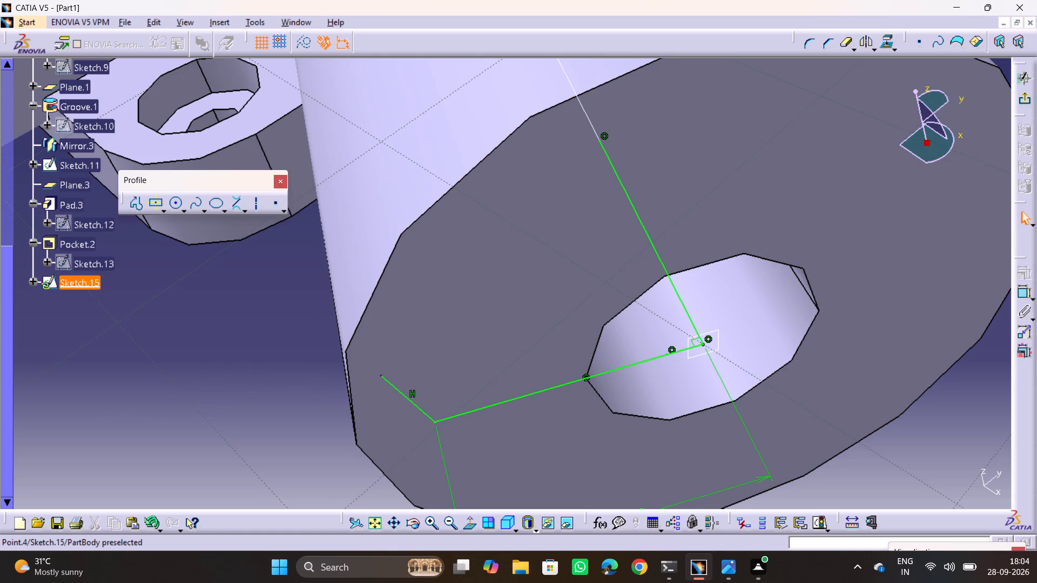
left_click_drag(380, 374, 474, 361)
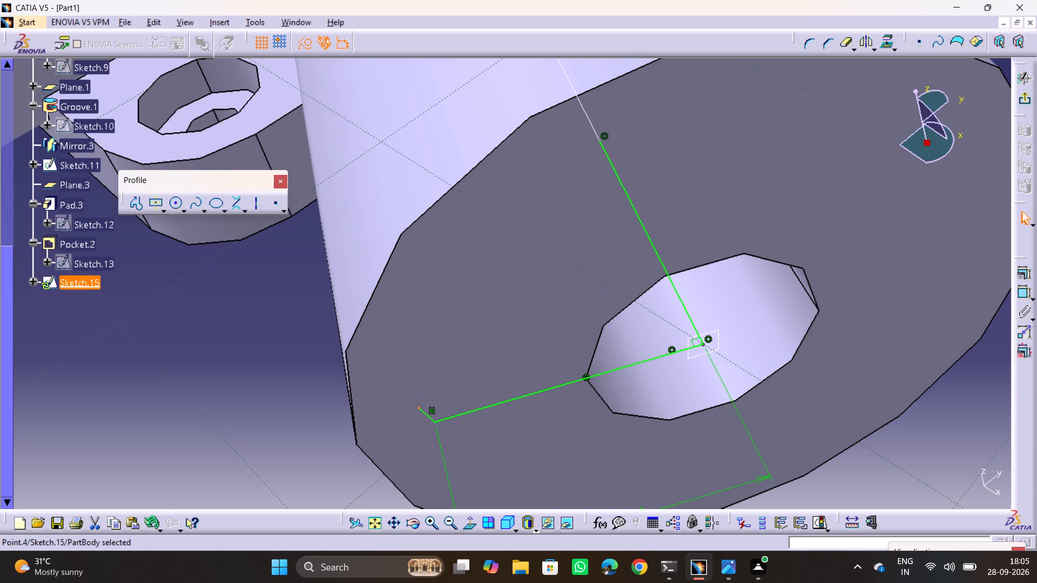
left_click(431, 415)
key("Delete")
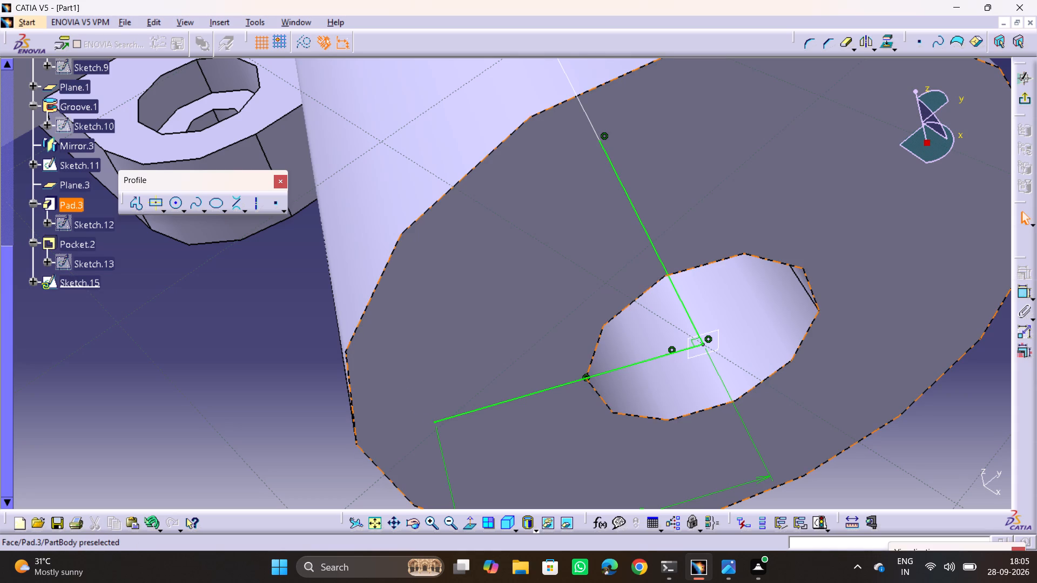
key("Escape")
key("Escape")
key("Escape")
key("Escape")
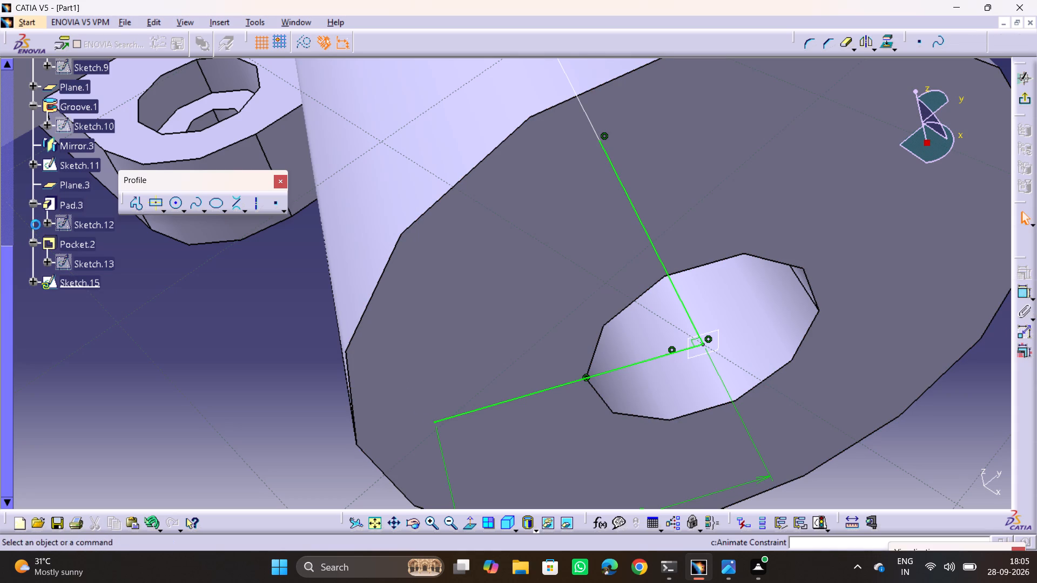
key("Escape")
Redraw the profile with connected lines about 1.2, 7.5 and 6 mm long, from the end-face line's outer end to the Sketch.11 line.
left_click(136, 207)
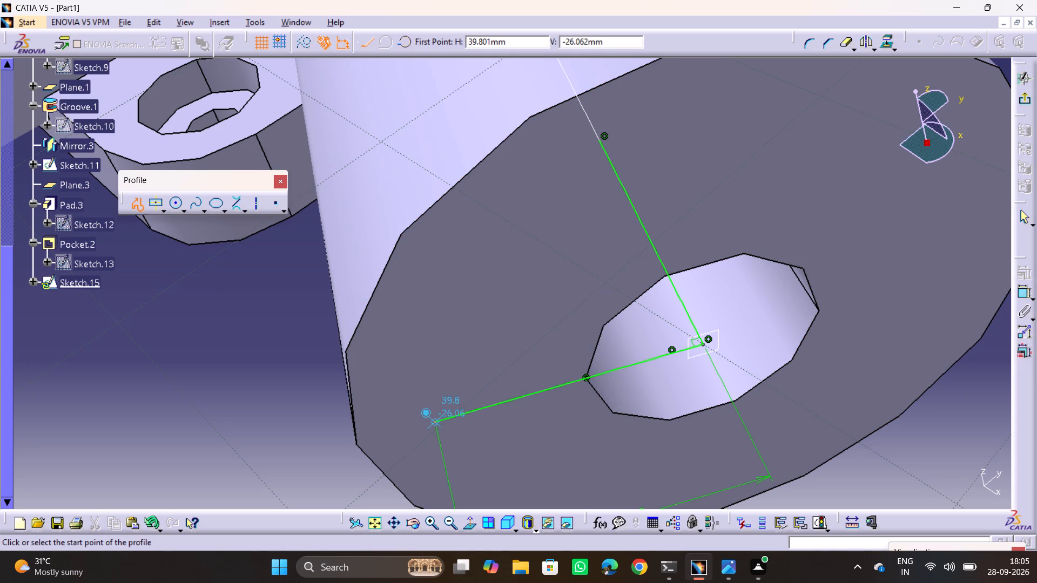
left_click(434, 419)
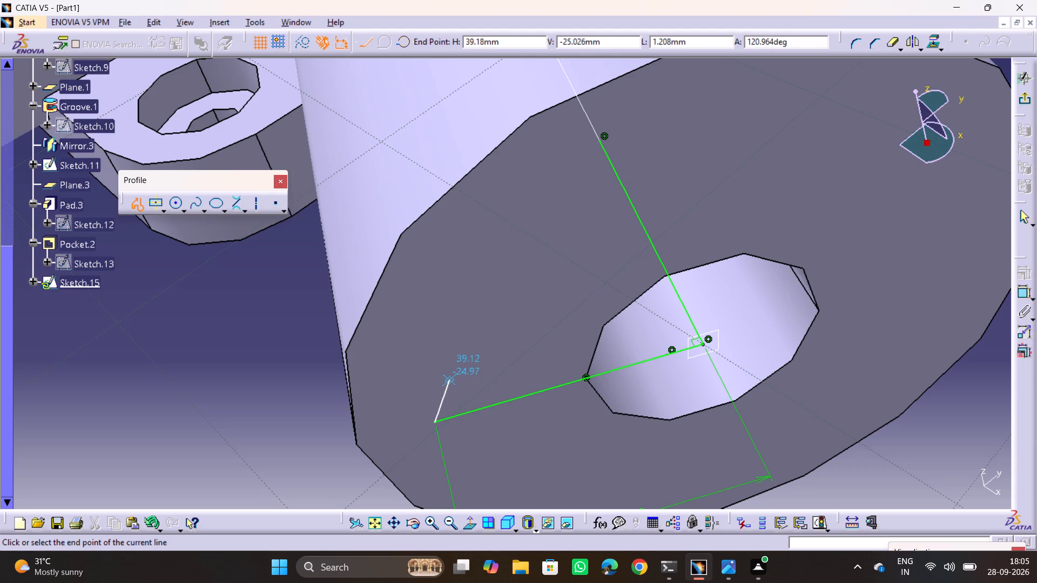
left_click(455, 379)
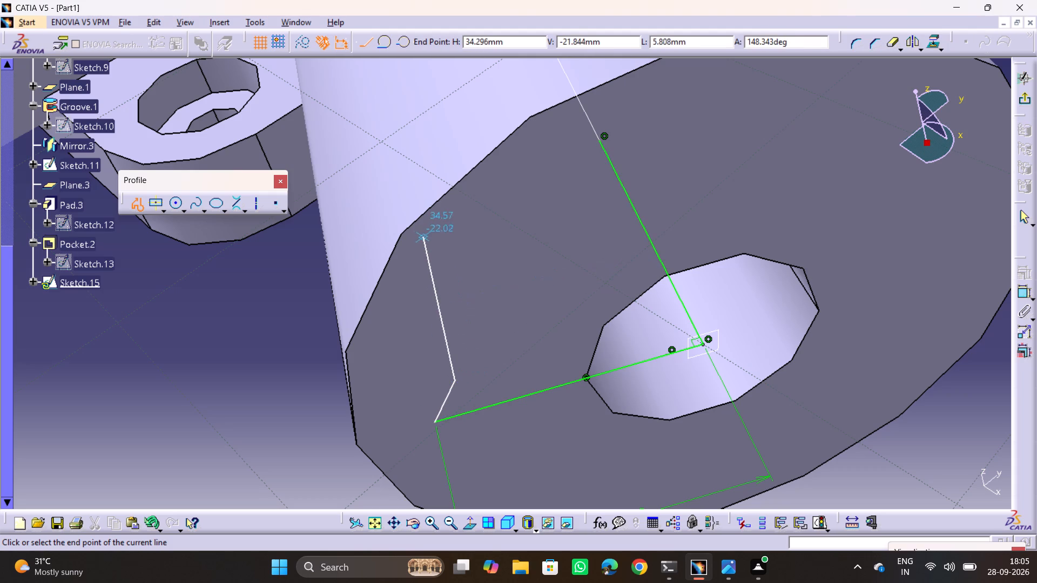
left_click(406, 193)
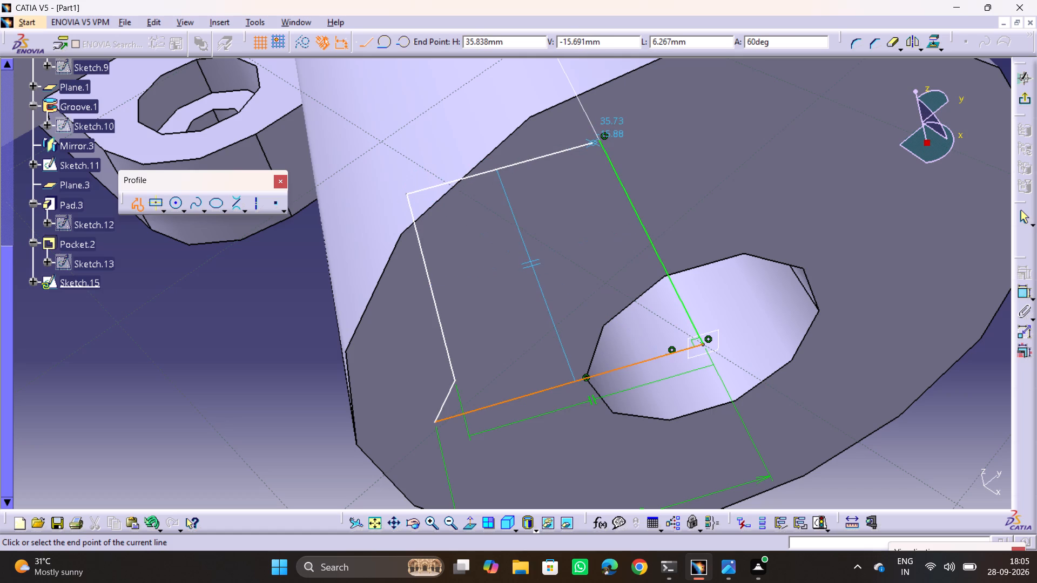
left_click(595, 139)
key("Escape")
key("Escape")
key("Escape")
key("Escape")
key("Escape")
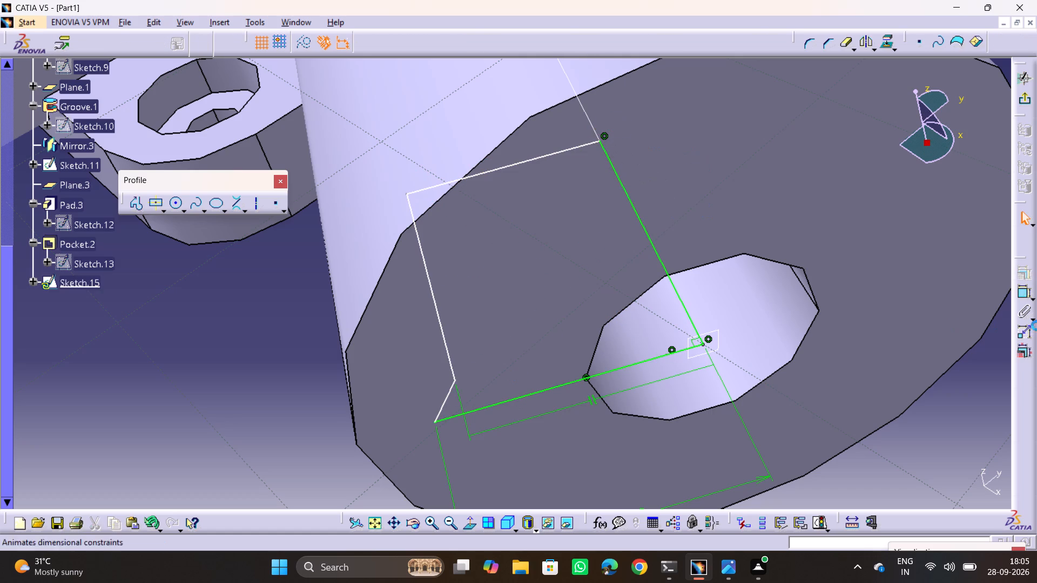
Constrain the angle between the short slanted chamfer line and the adjacent long outer line to 135 degrees.
left_click(1023, 294)
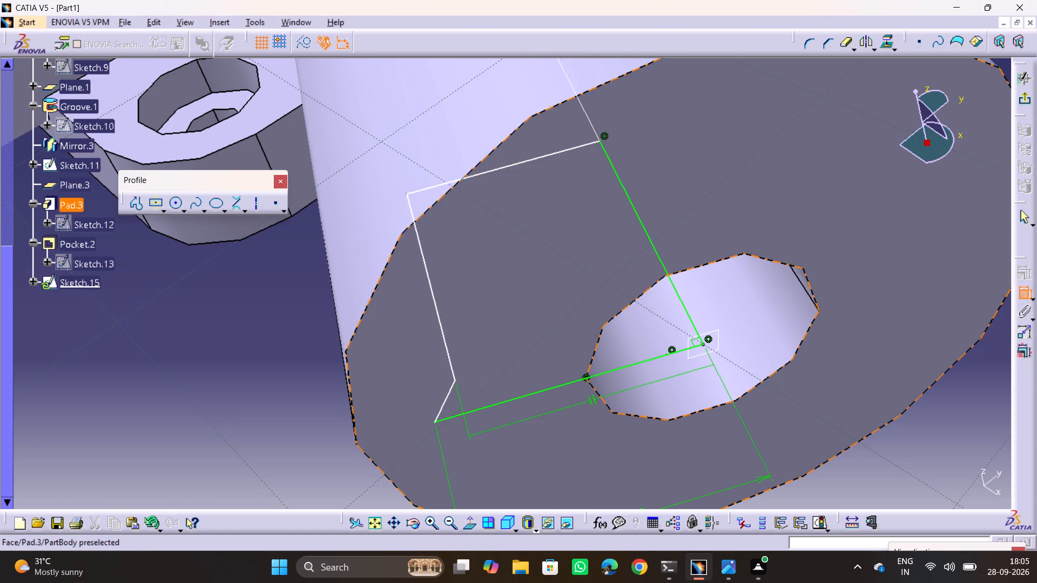
left_click(447, 396)
left_click(449, 364)
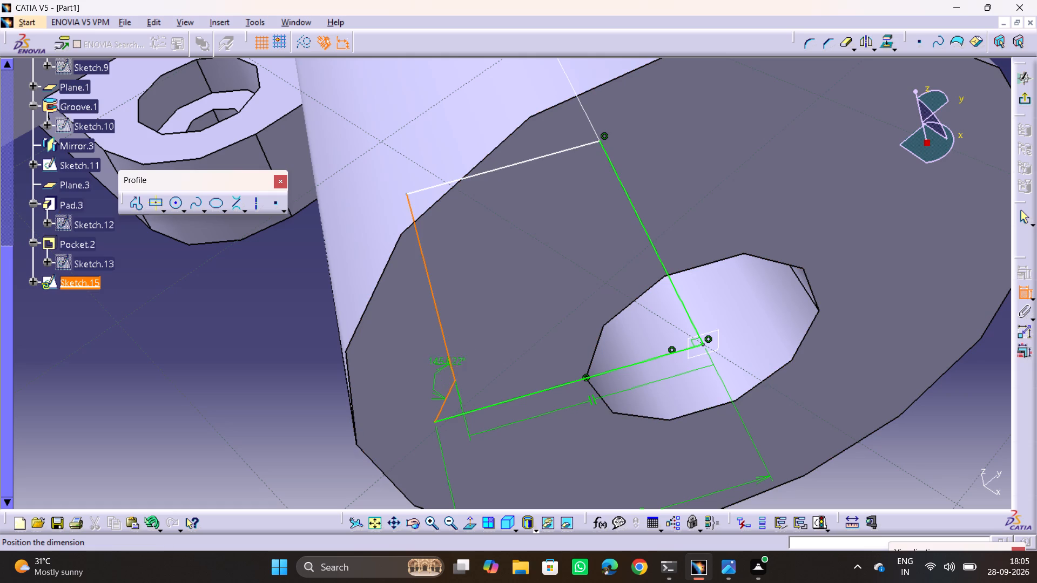
left_click(419, 372)
double_click(414, 371)
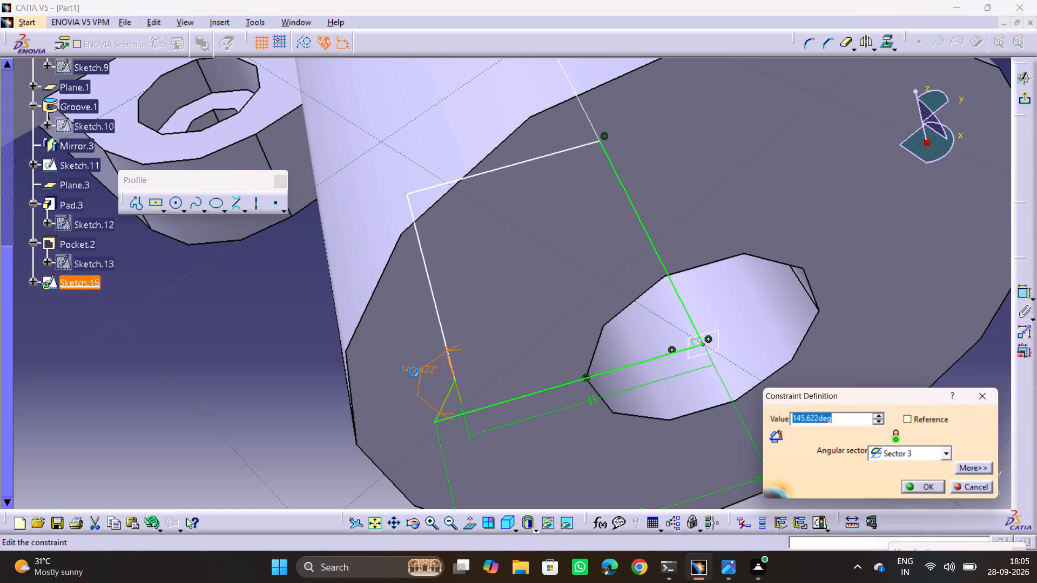
type("135")
key("Return")
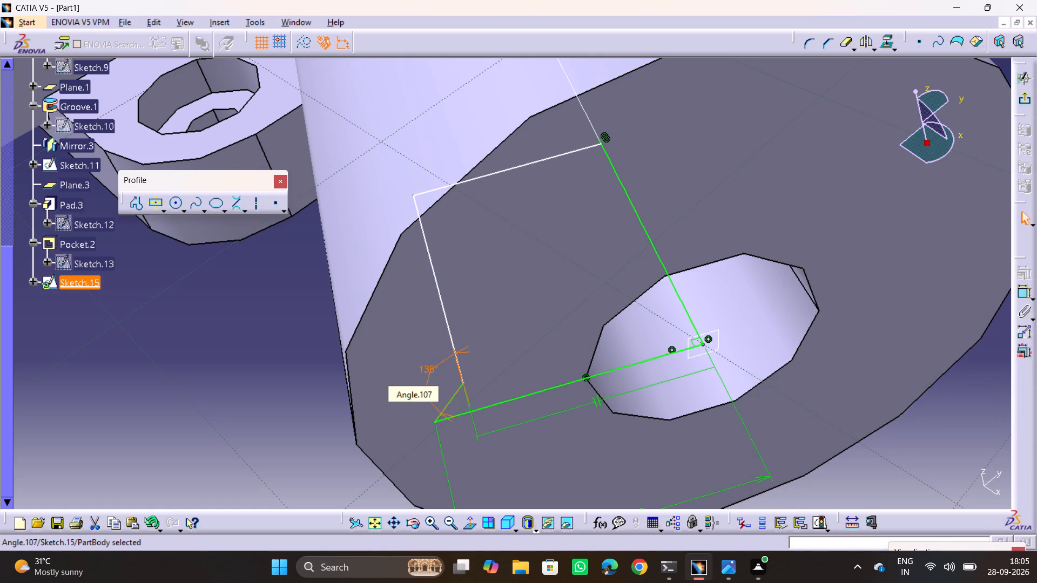
left_click(237, 385)
key("Escape")
key("Escape")
key("Escape")
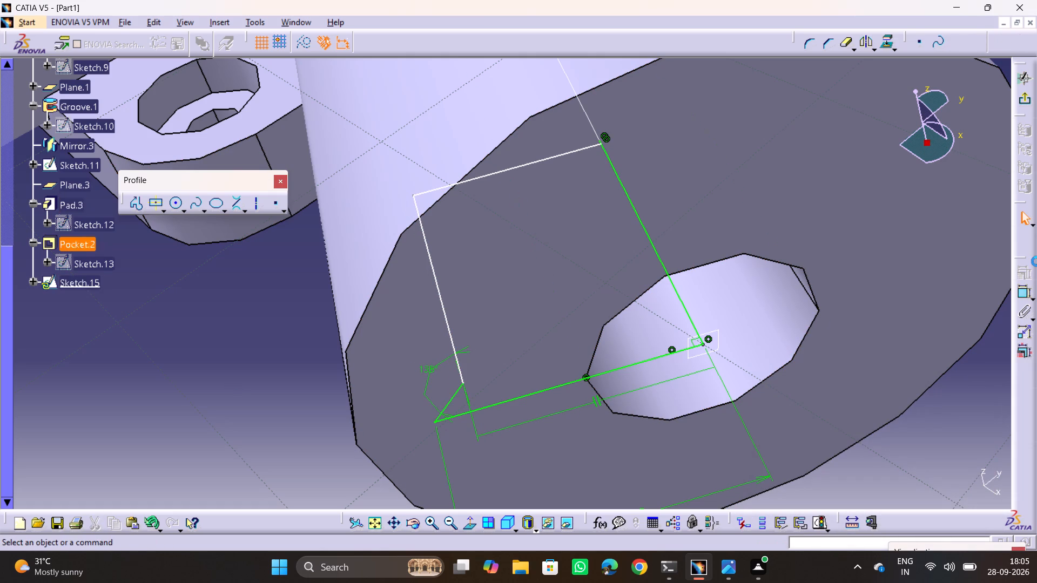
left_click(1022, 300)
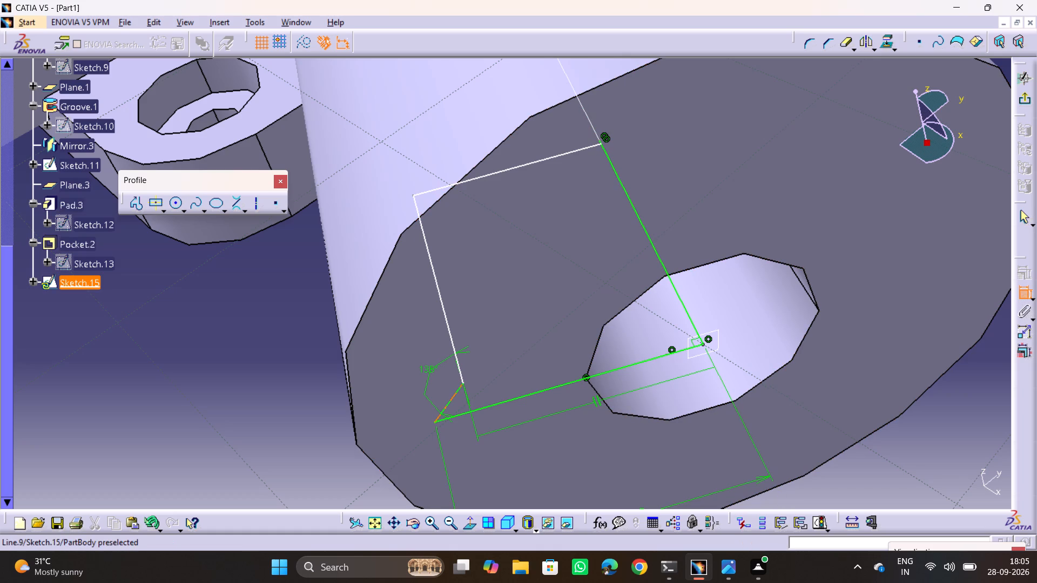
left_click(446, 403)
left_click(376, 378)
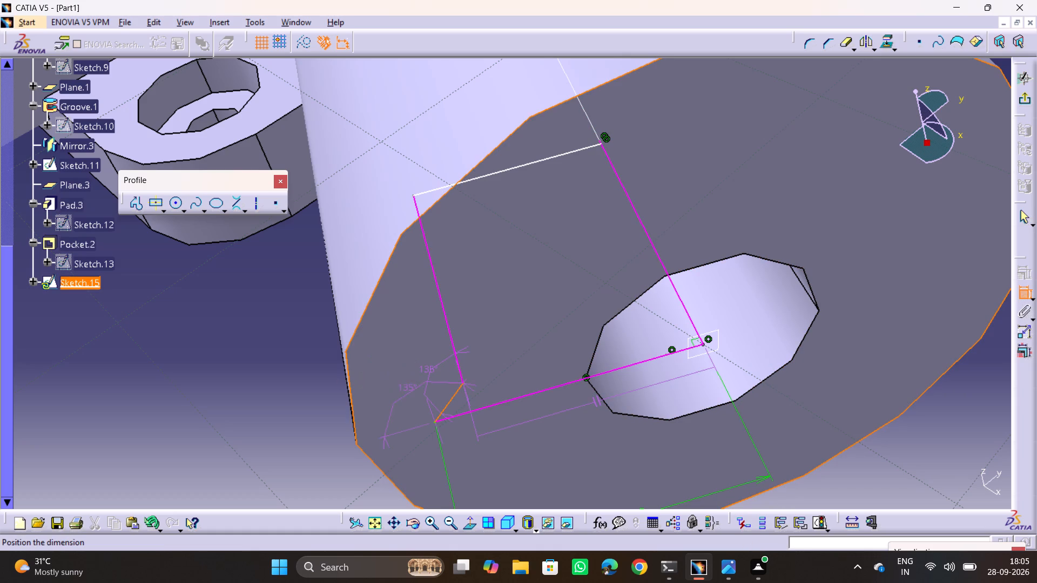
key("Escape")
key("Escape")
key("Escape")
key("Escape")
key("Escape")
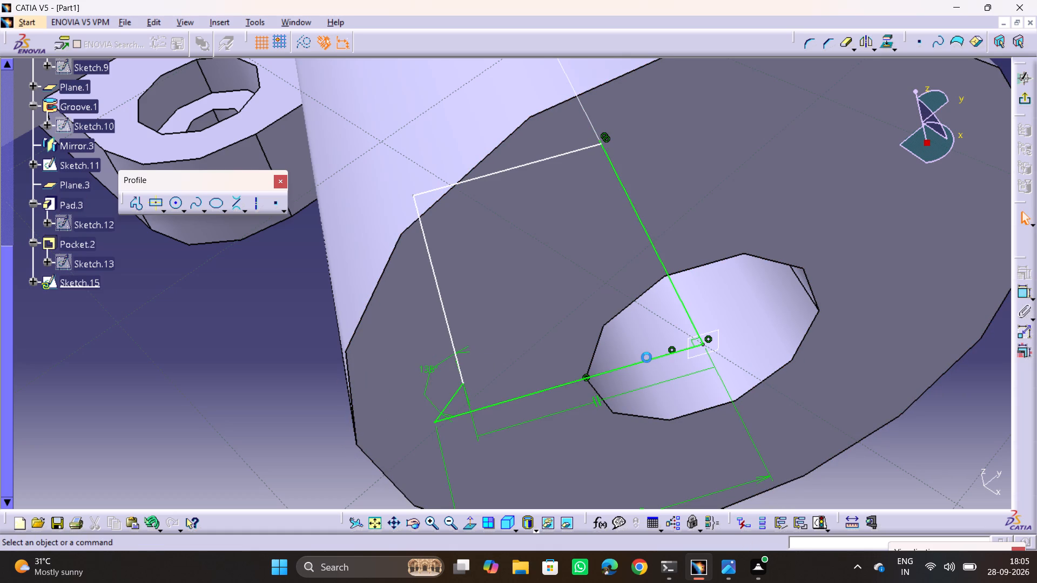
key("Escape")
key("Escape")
Dimension the distance between the profile's inner line and the parallel end-face line.
left_click(551, 162)
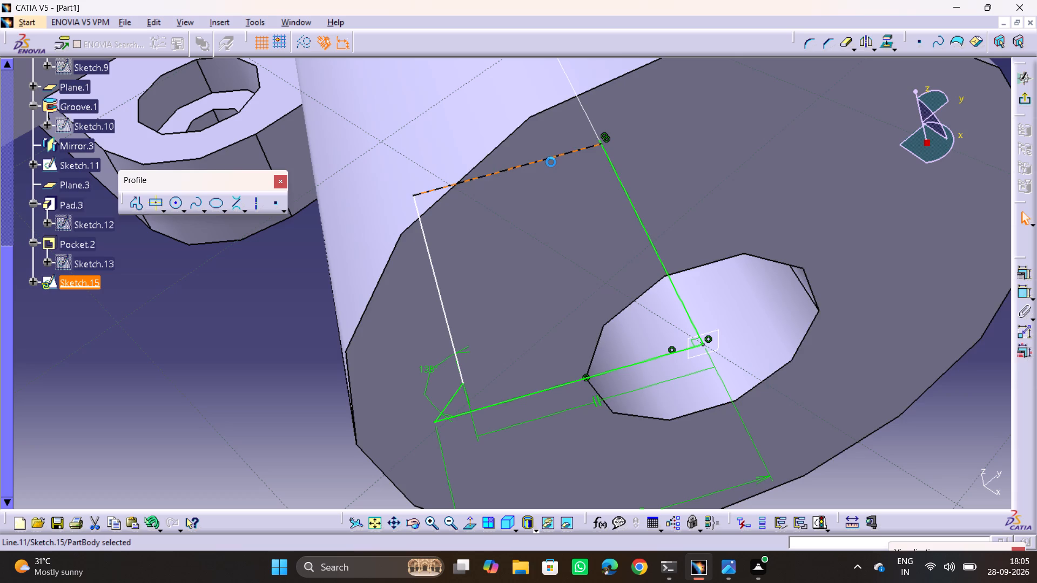
left_click(1018, 293)
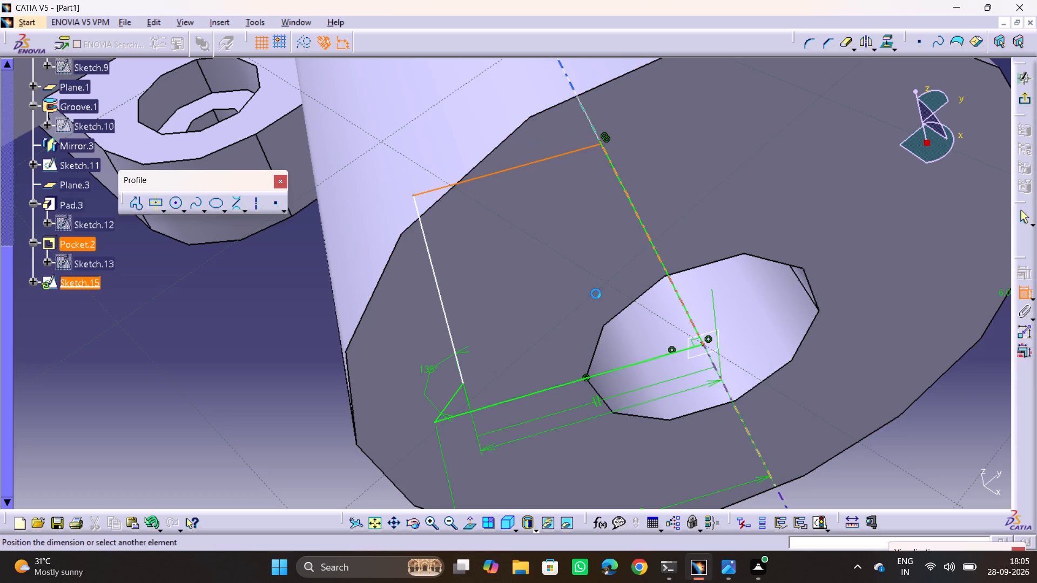
left_click(551, 245)
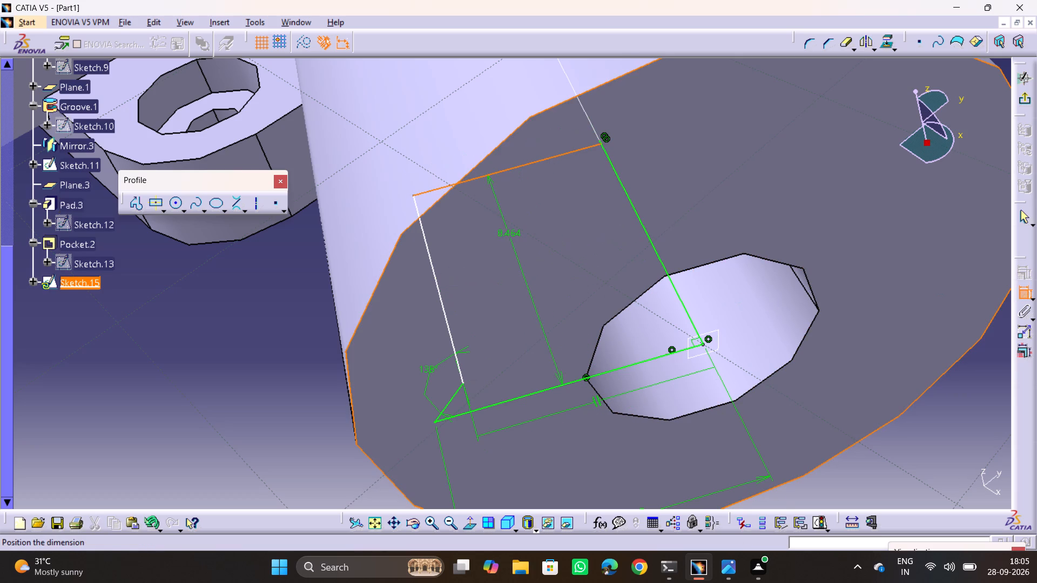
left_click(509, 236)
Check the branch's counterbore dimensions in the section view of drawing 6.jpg, and return to the sketch.
key("alt+Tab")
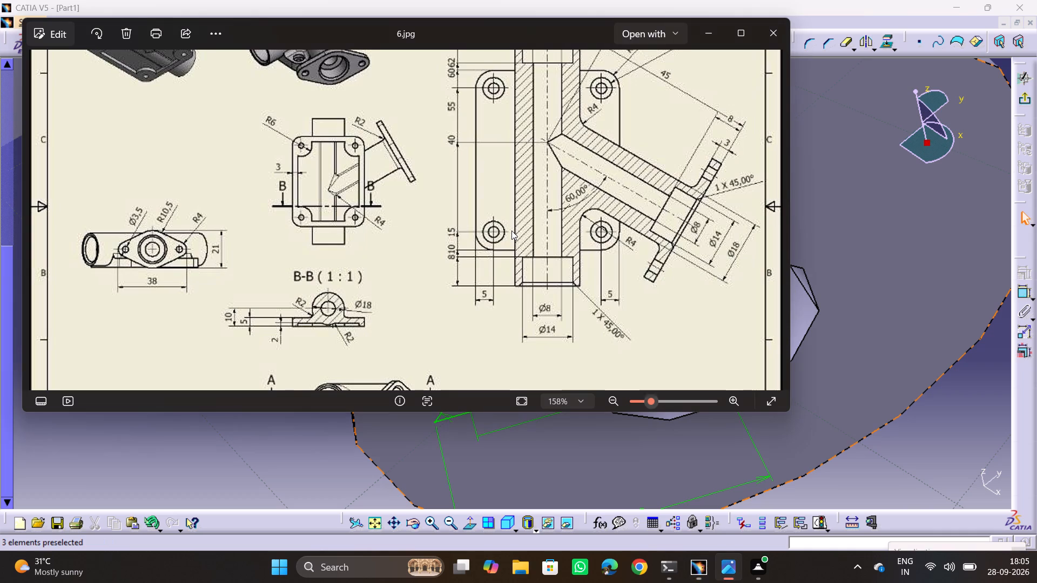
key("alt+Tab")
key("alt+Tab")
key("alt+Tab")
key("alt+Tab")
key("alt+Tab")
key("alt+Tab")
key("alt+Tab")
key("alt+Tab")
key("alt+Tab")
key("alt+Tab")
key("alt+Tab")
key("alt+Tab")
key("alt+Tab")
key("alt+Tab")
key("alt+Tab")
key("alt+Tab")
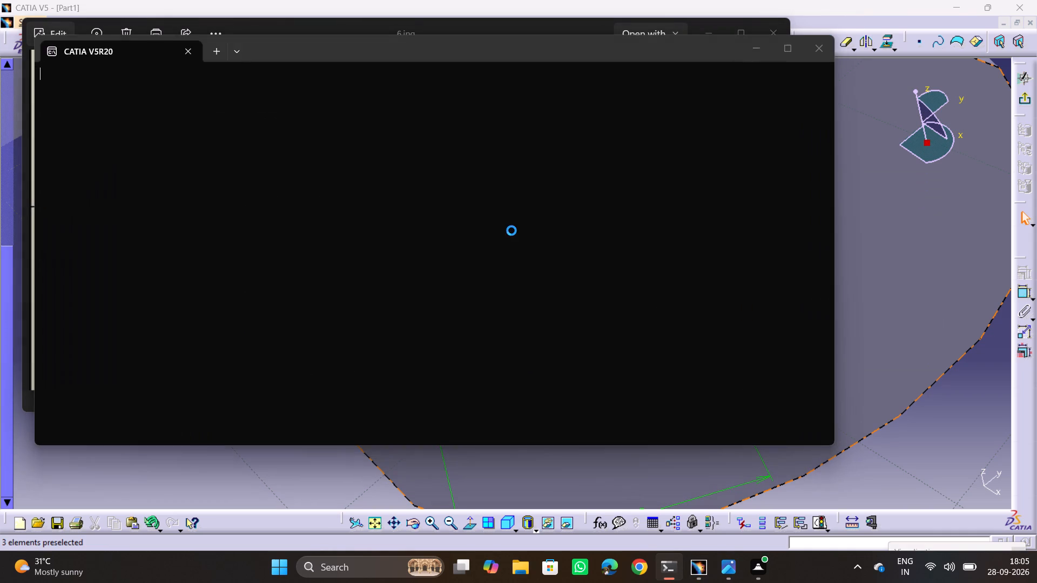
left_click(735, 572)
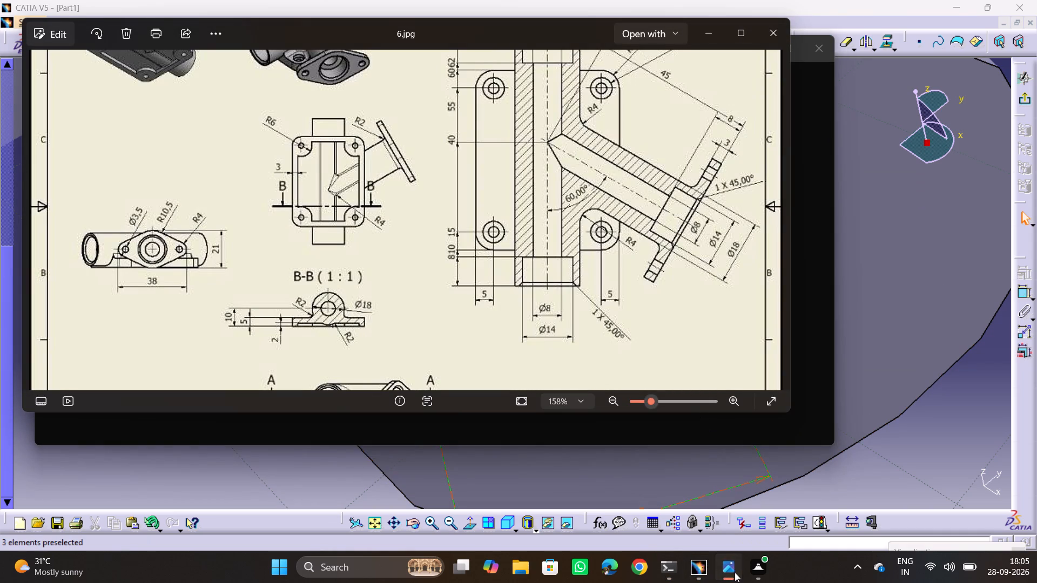
left_click(752, 47)
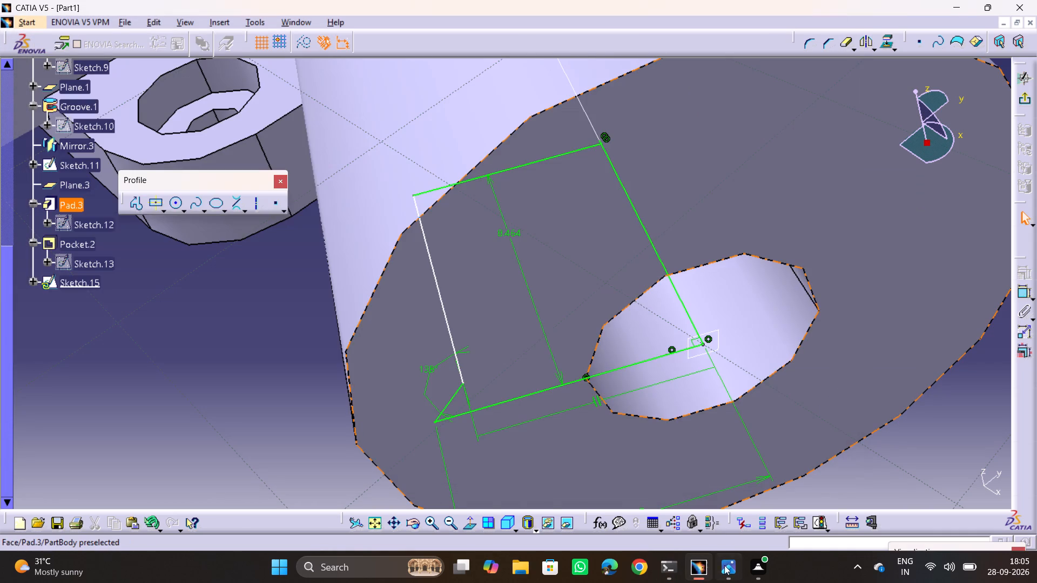
left_click(724, 567)
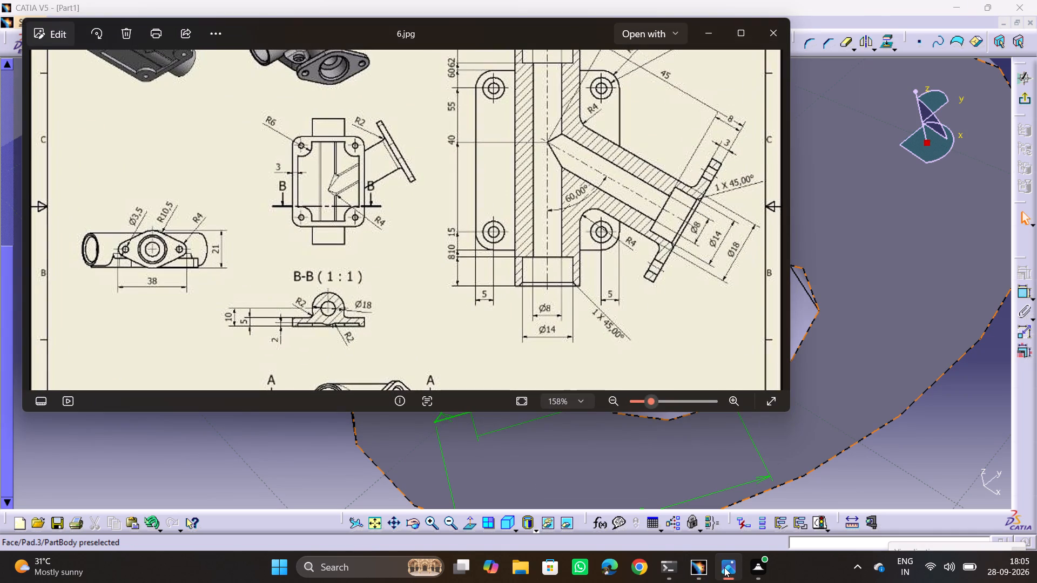
left_click(724, 567)
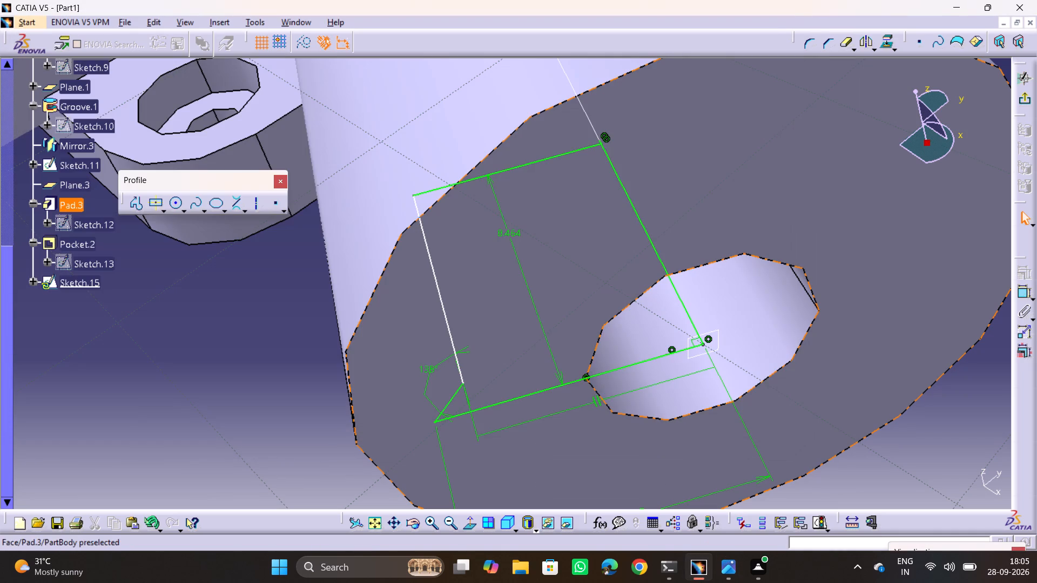
Set the distance between the profile's inner line and the end-face line to 5 mm.
double_click(509, 231)
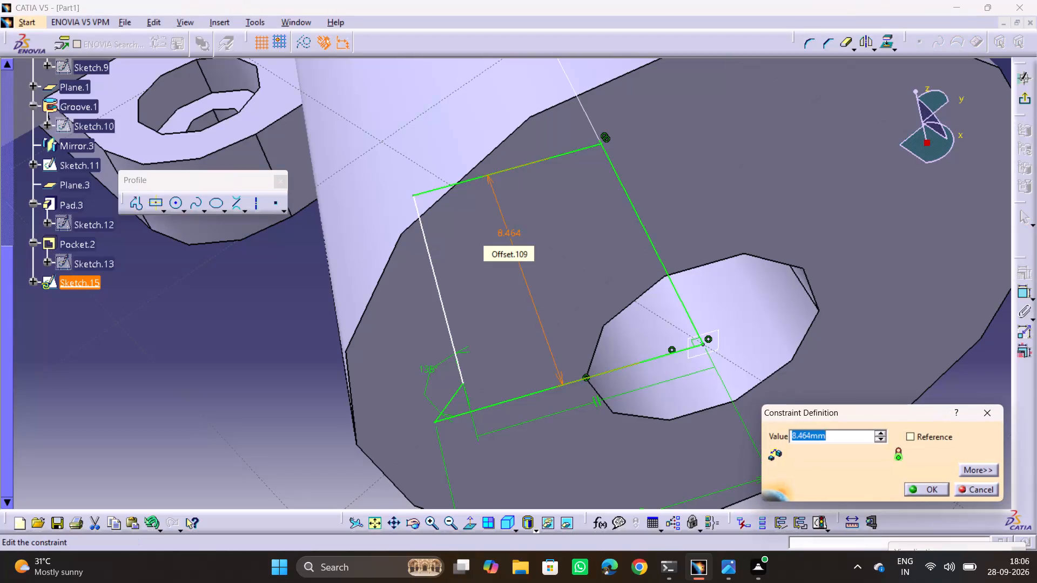
key("5")
key("Return")
left_click(92, 429)
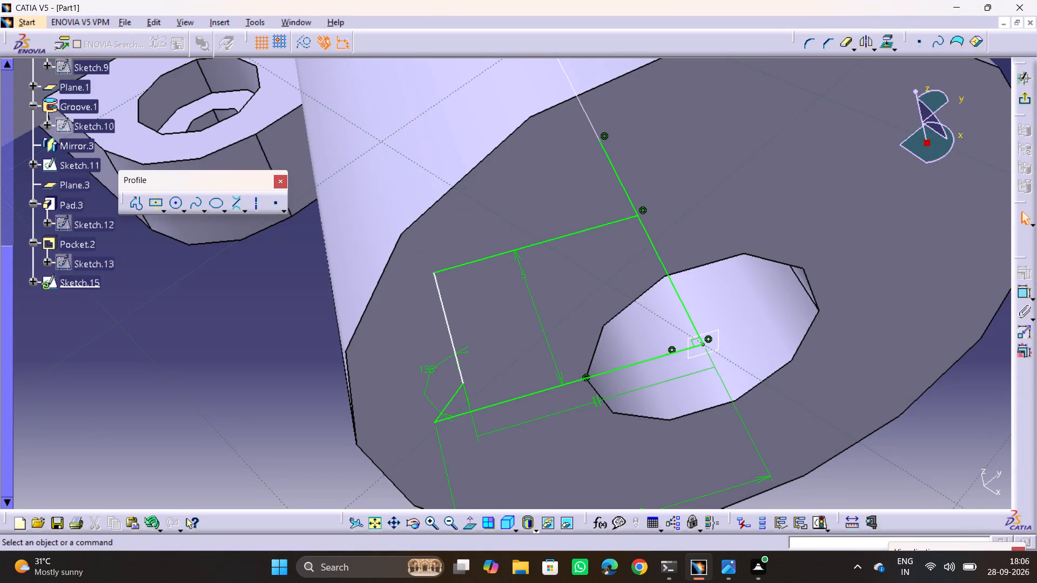
Make the end of the line along Sketch.11 coincident with the free end of the profile's inner line.
left_click(603, 140)
left_click(637, 213, "ctrl")
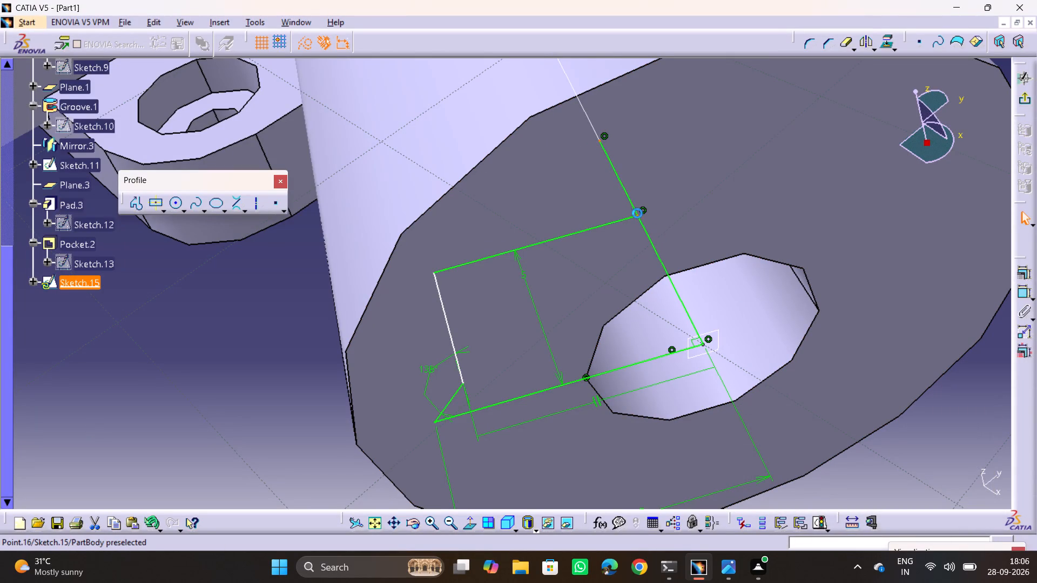
left_click(1029, 278)
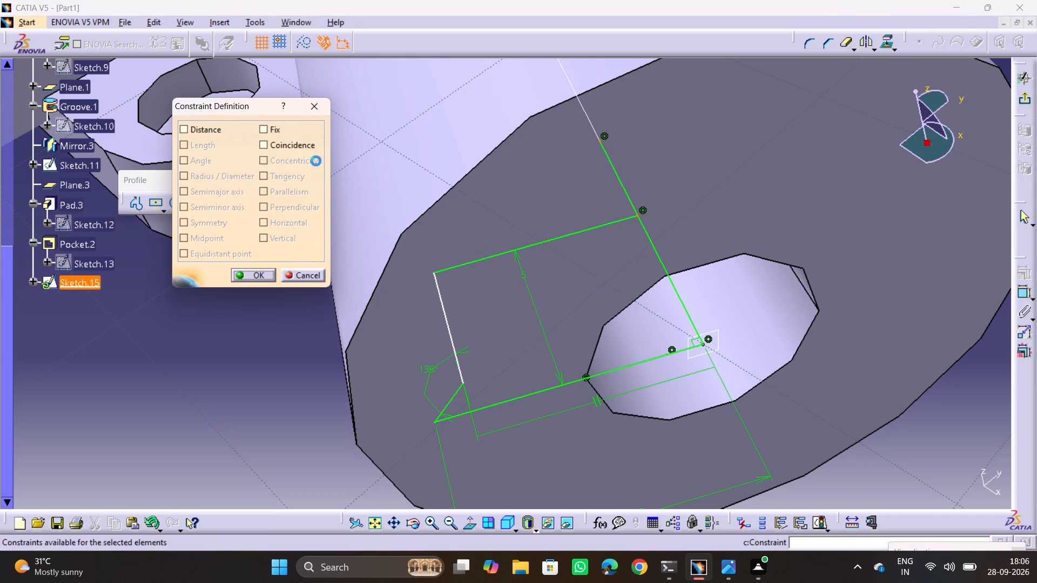
left_click(293, 144)
left_click(263, 276)
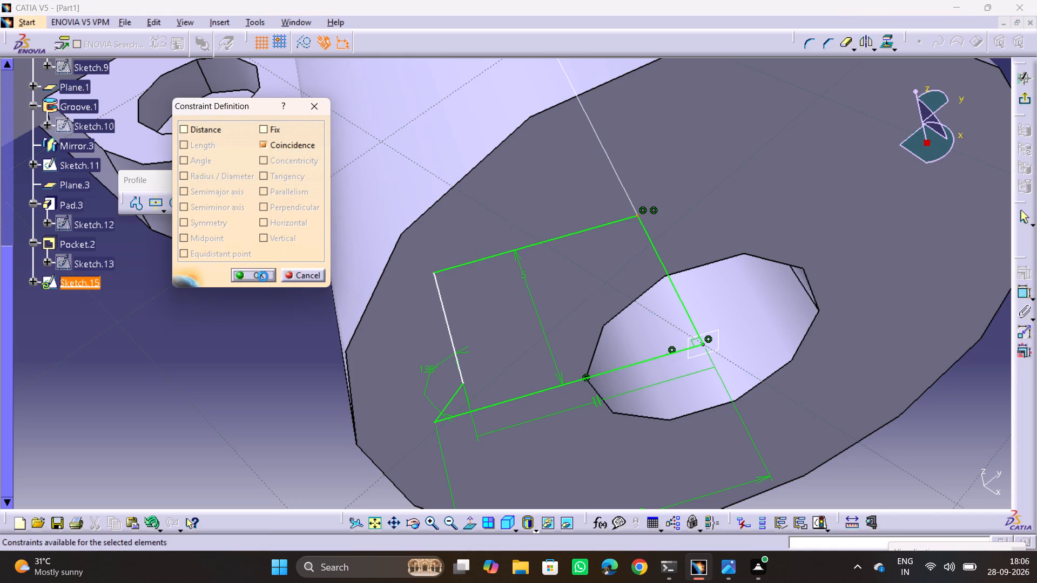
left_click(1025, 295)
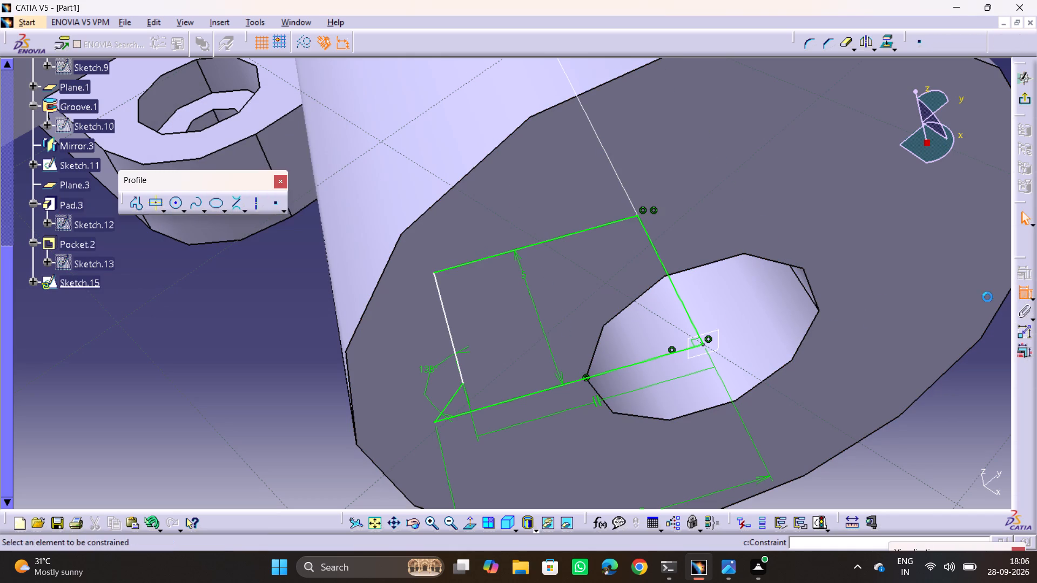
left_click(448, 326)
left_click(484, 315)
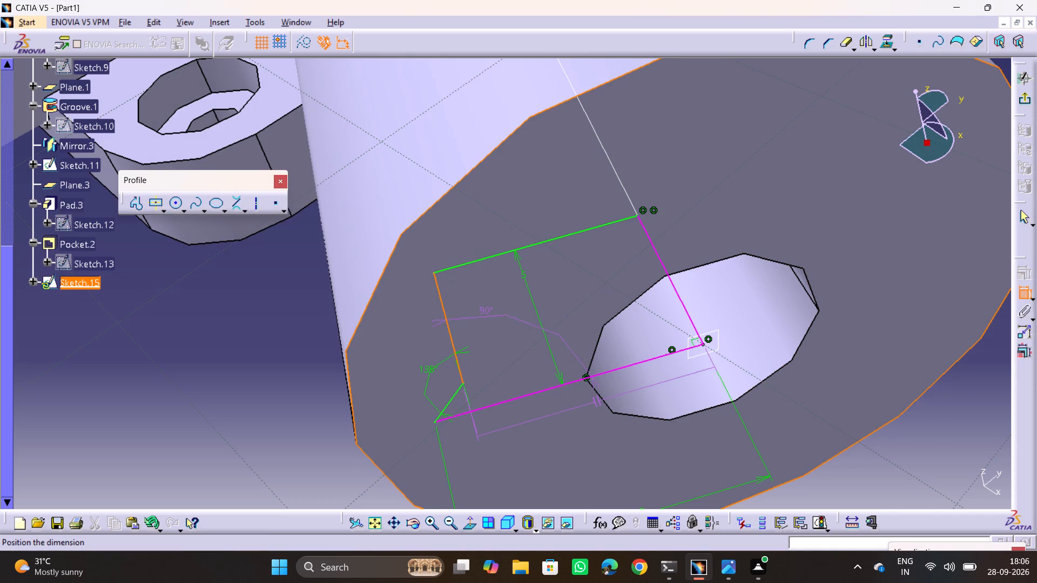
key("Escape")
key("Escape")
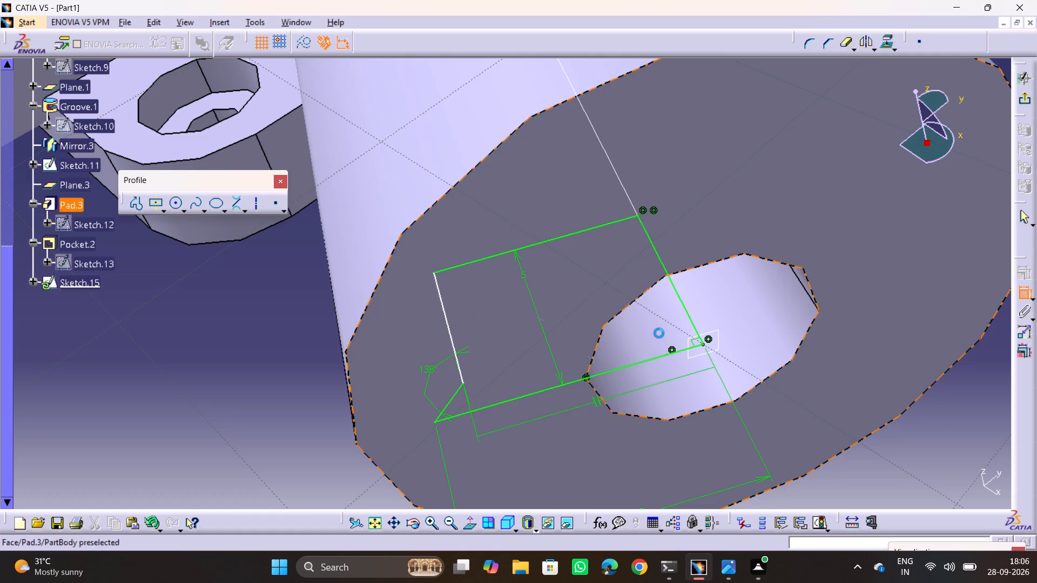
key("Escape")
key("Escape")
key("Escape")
Dimension the length of the profile's line between the inner line and the chamfer line, and set it to 4 mm.
left_click(1020, 291)
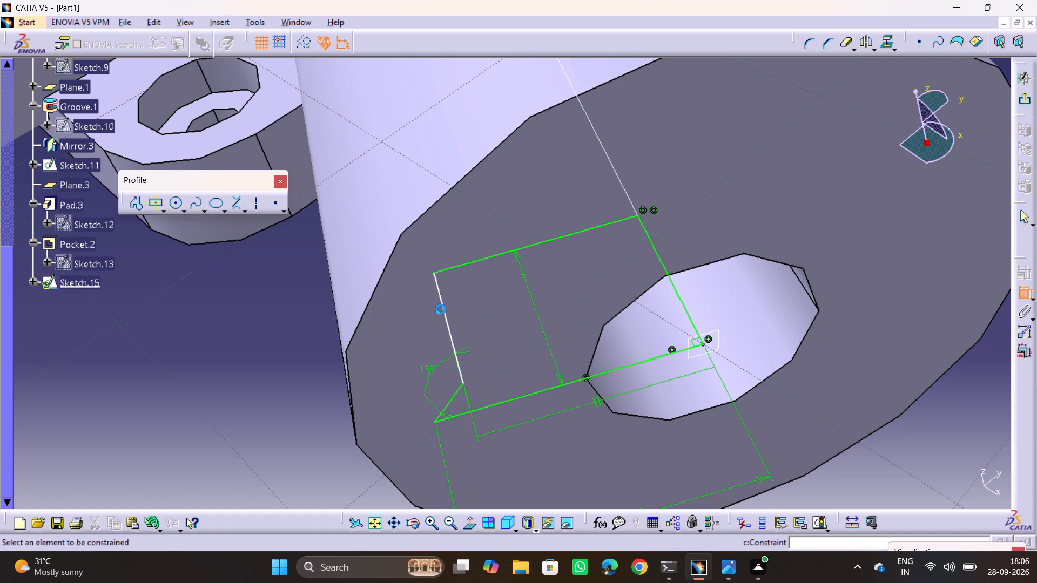
left_click(442, 311)
left_click(442, 311)
double_click(433, 307)
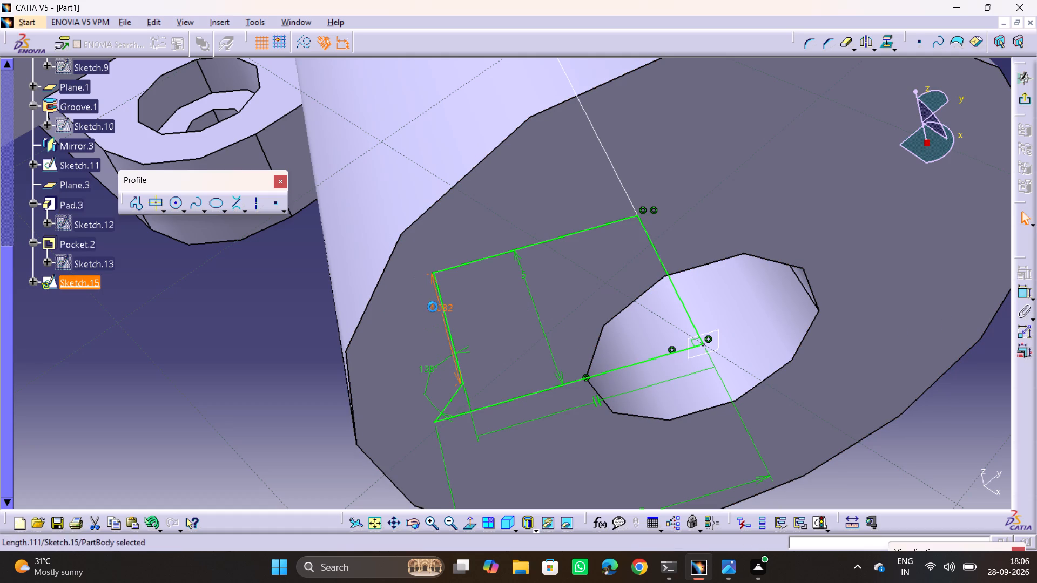
key("4")
key("Return")
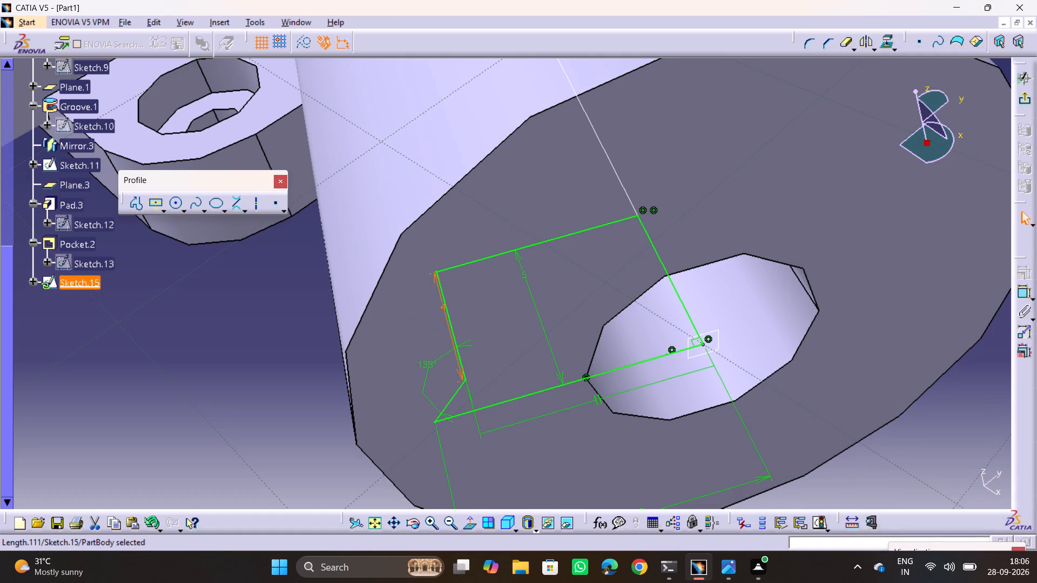
left_click(217, 342)
middle_click_drag(394, 371, 370, 307)
key("Escape")
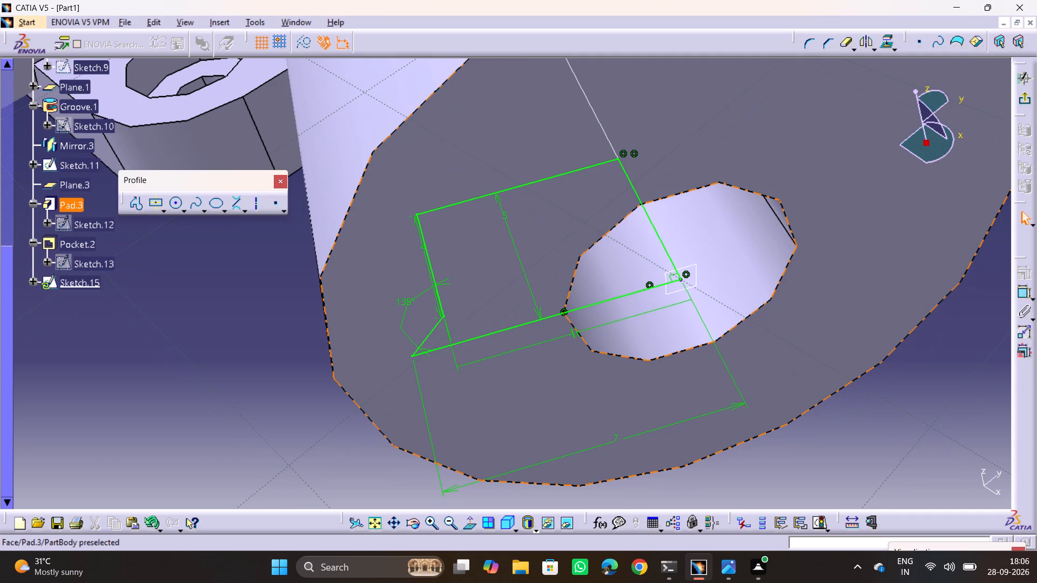
key("Escape")
key("Escape")
Leave the sketch and cut a 360° groove from the counterbore profile, using its edge along the branch axis as the rotation axis.
left_click(1022, 94)
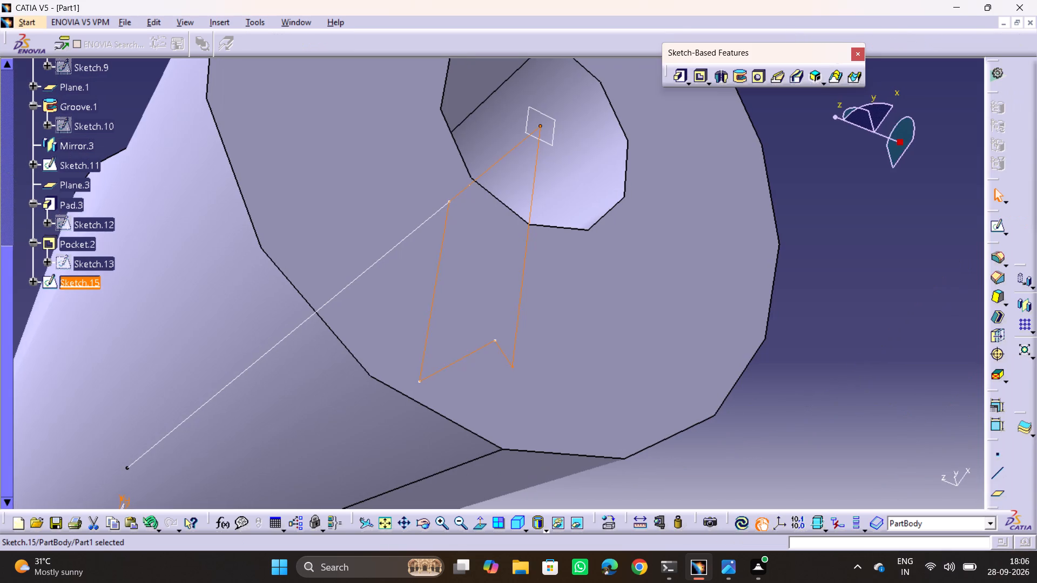
left_click(847, 202)
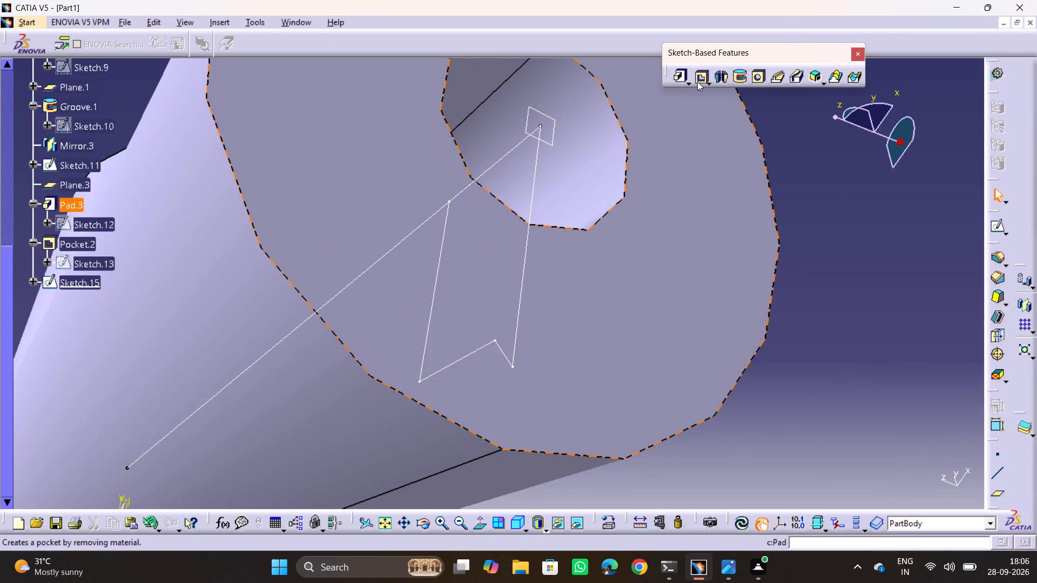
left_click(739, 81)
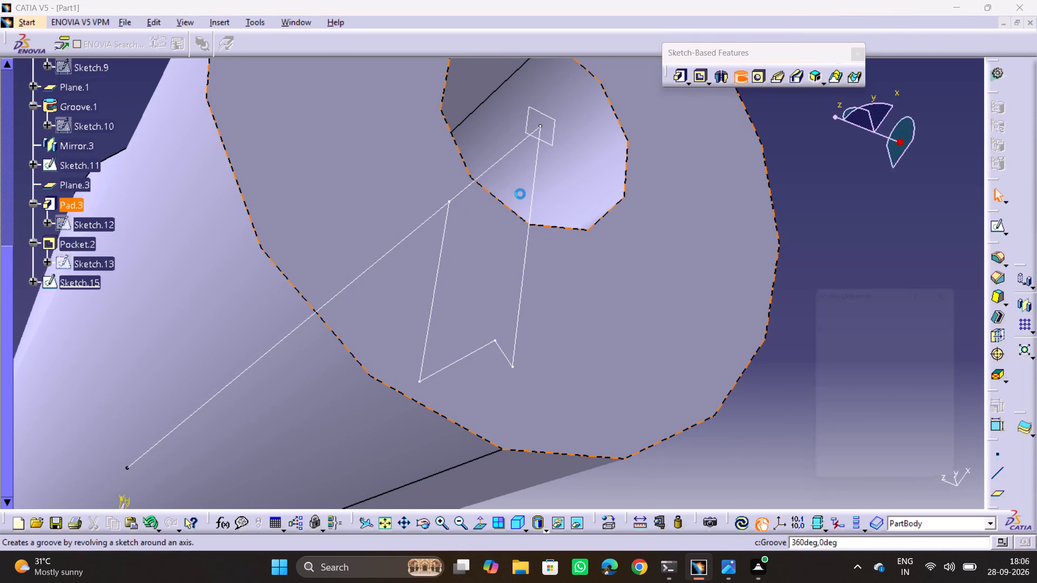
left_click(532, 199)
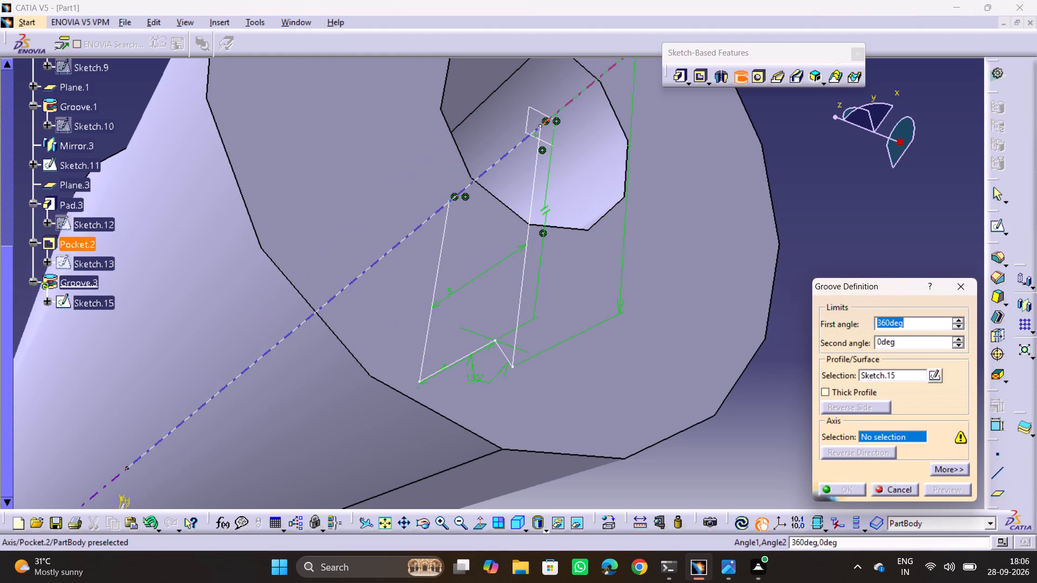
left_click(499, 160)
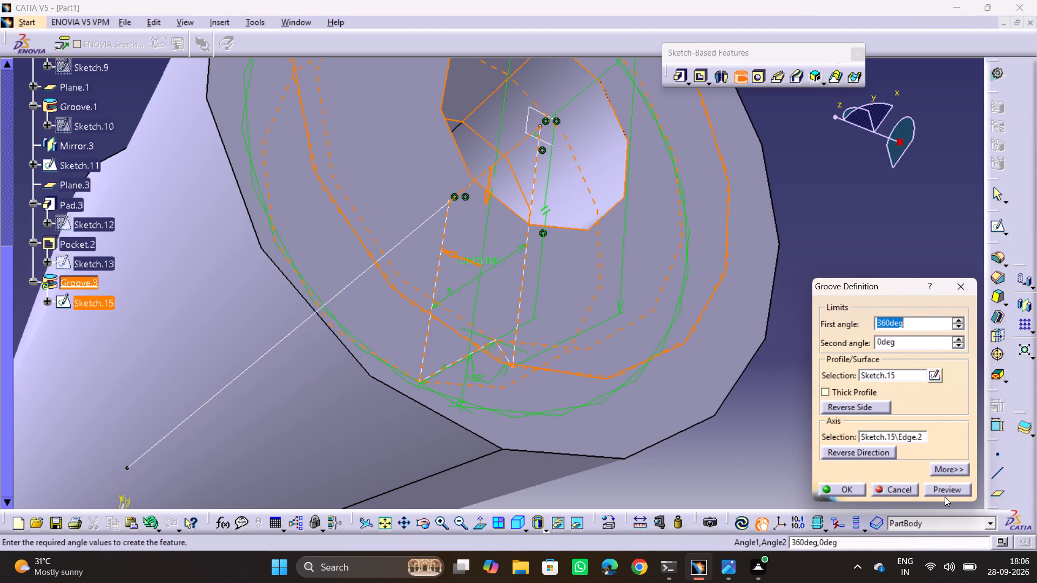
left_click(952, 487)
left_click(852, 491)
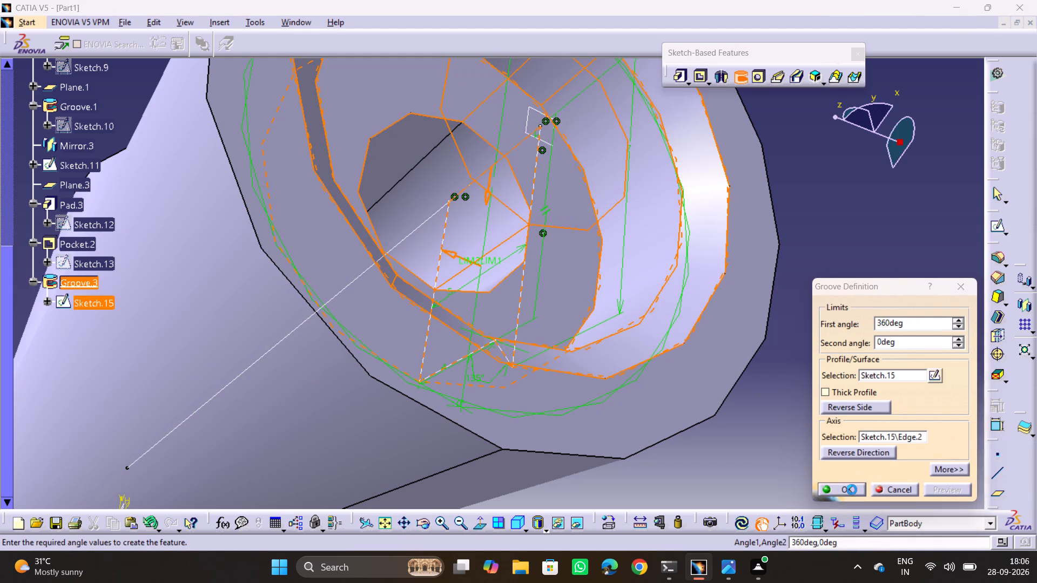
left_click(837, 331)
Inspect the branch's grooved end, check the flange outline dimensions in drawing 6.jpg, and return to the part.
middle_click_drag(837, 263, 860, 379, "ctrl")
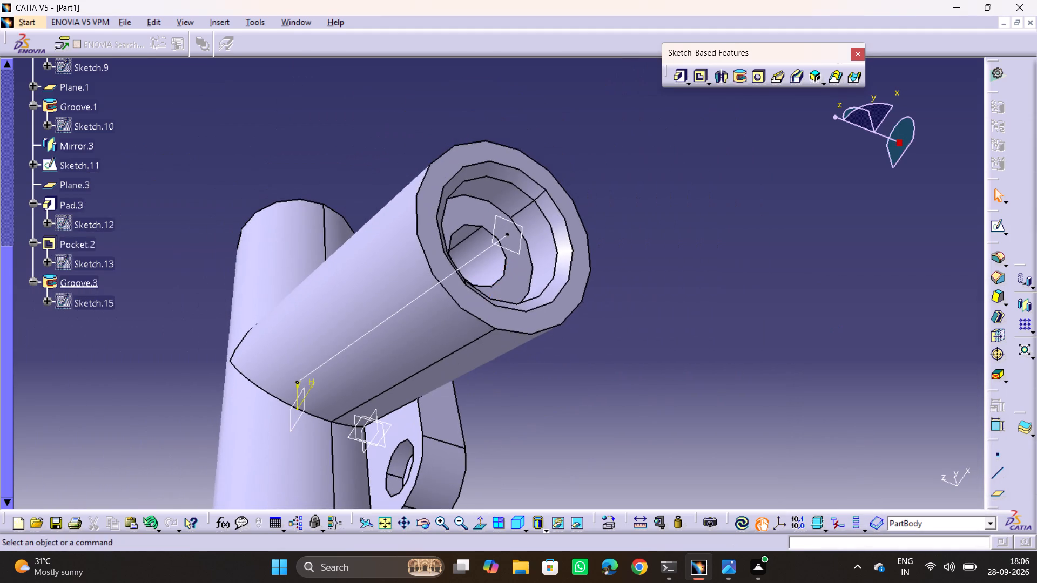
middle_click_drag(561, 316, 549, 355)
left_click_drag(561, 316, 548, 355)
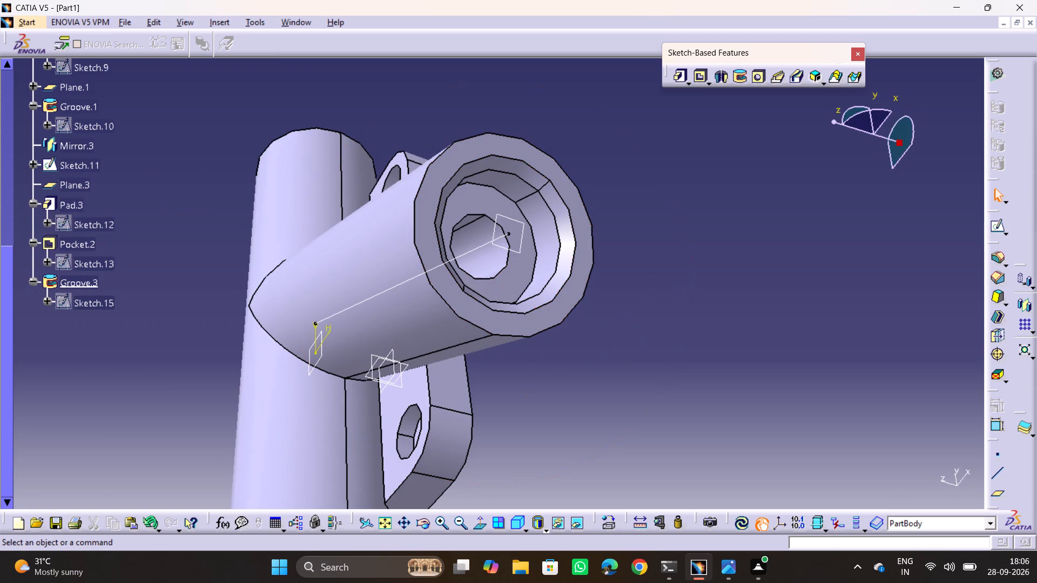
left_click(805, 327)
key("alt+Tab")
middle_click_drag(474, 241, 474, 242)
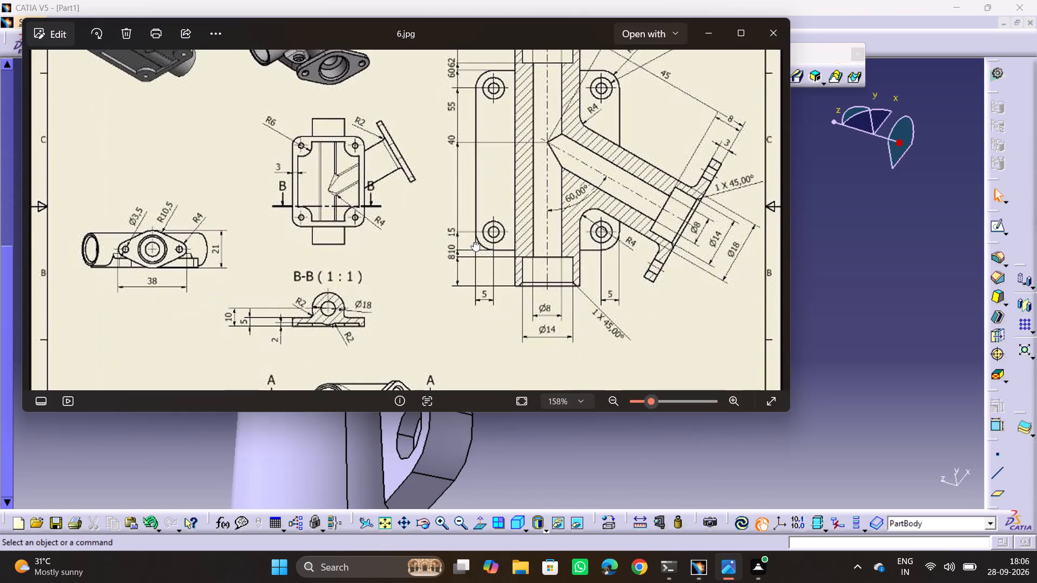
middle_click_drag(474, 242, 395, 226)
key("alt+Tab")
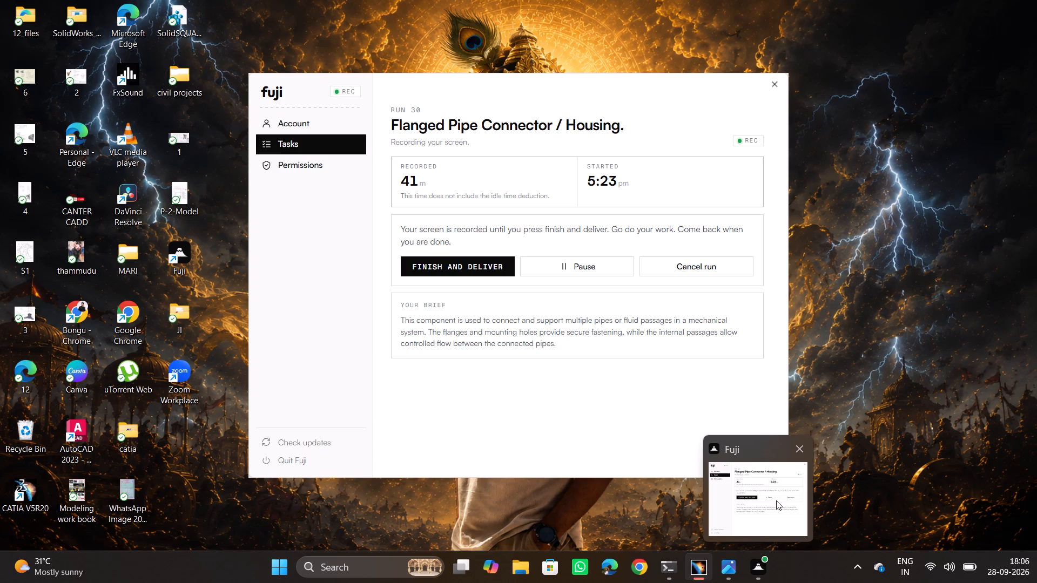
left_click(846, 453)
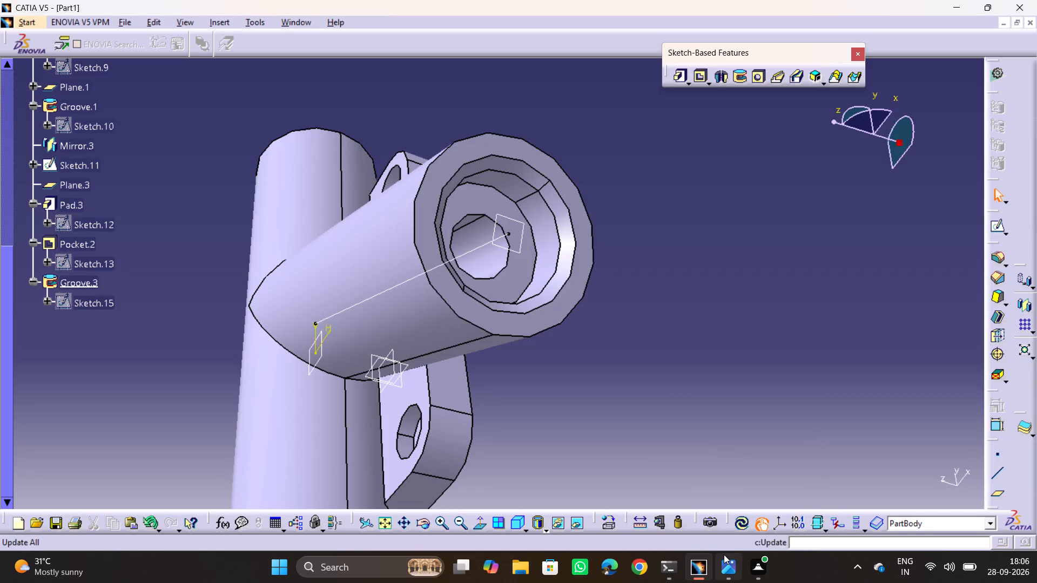
left_click(698, 570)
left_click(699, 570)
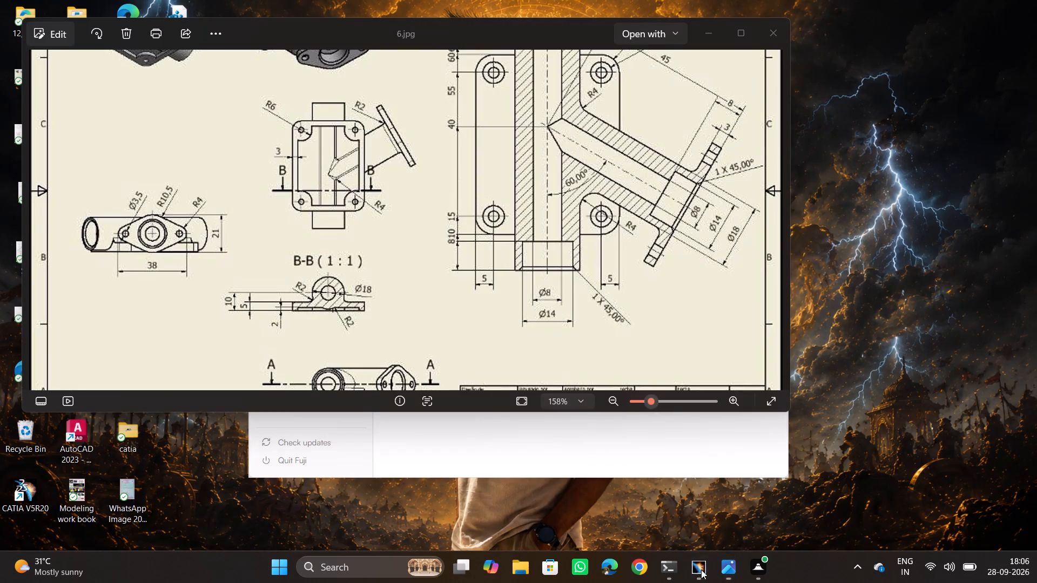
left_click(734, 571)
middle_click_drag(553, 281, 553, 331)
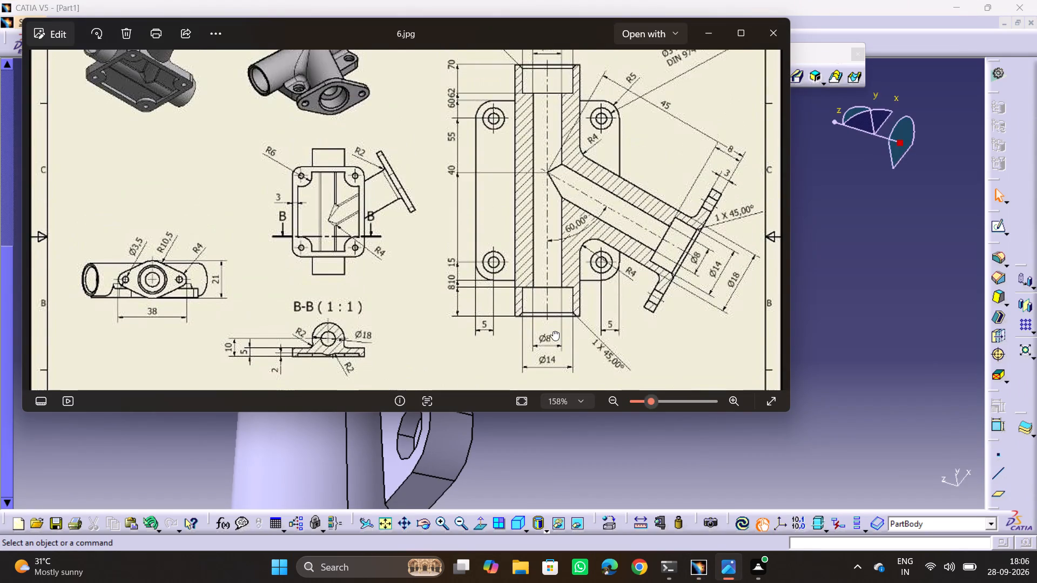
middle_click_drag(553, 331, 602, 147)
scroll(82, 133, "up", 2)
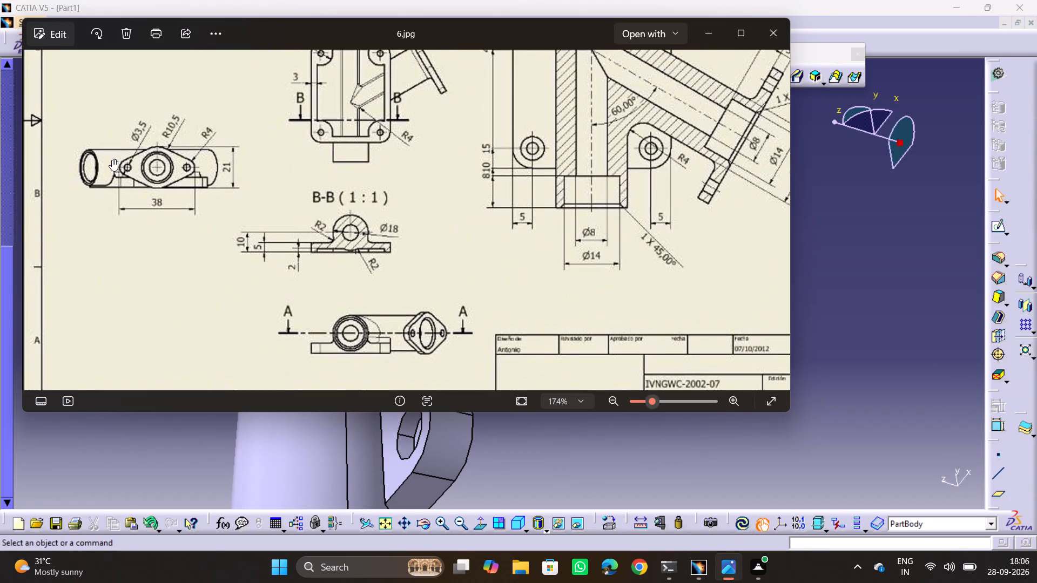
scroll(112, 159, "up", 1)
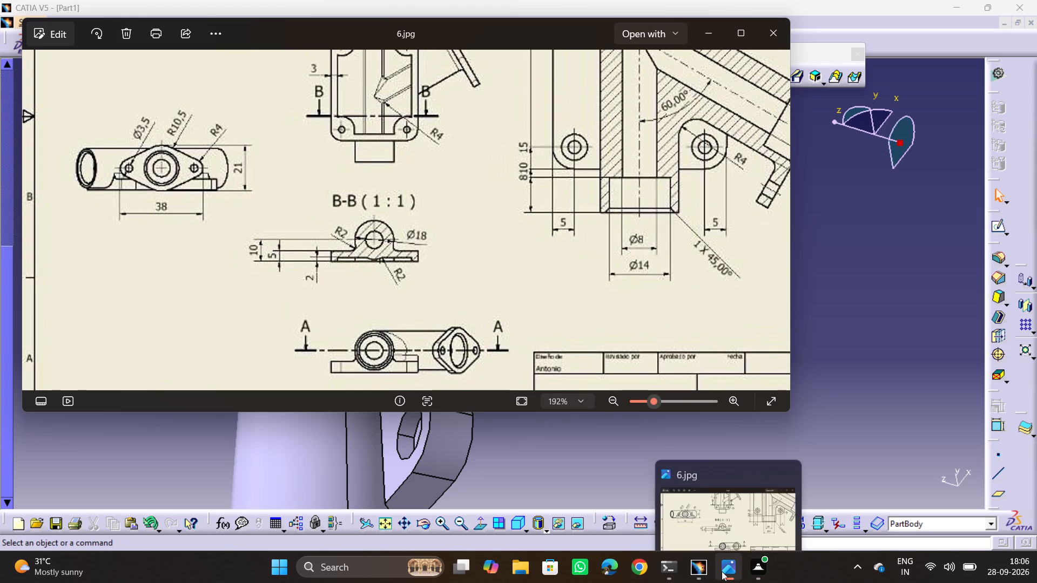
left_click(694, 571)
Open a new sketch on the branch's ring-shaped end face, glancing once more at the flange view in drawing 6.jpg.
left_click(578, 295)
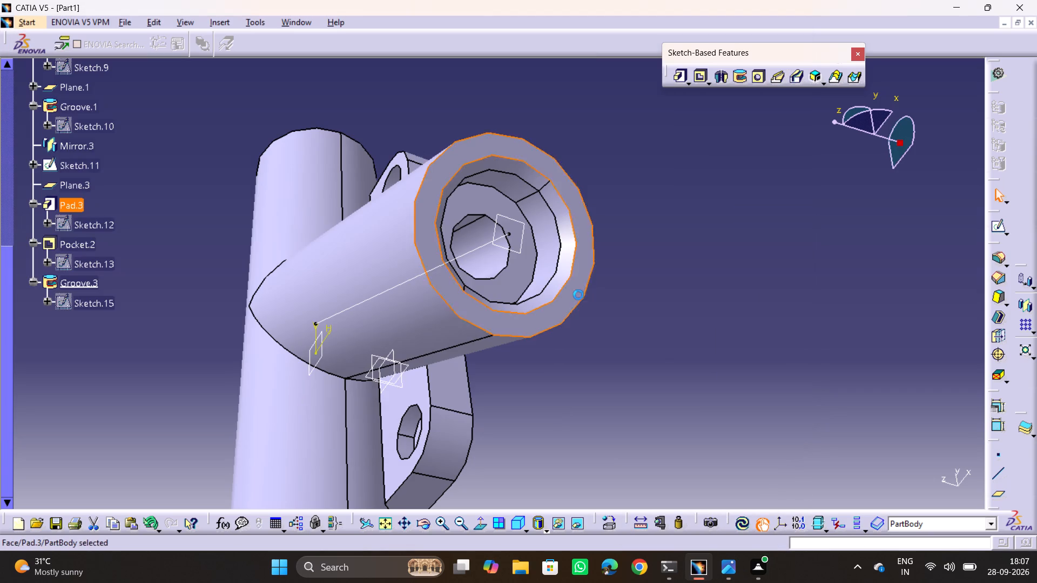
left_click(989, 228)
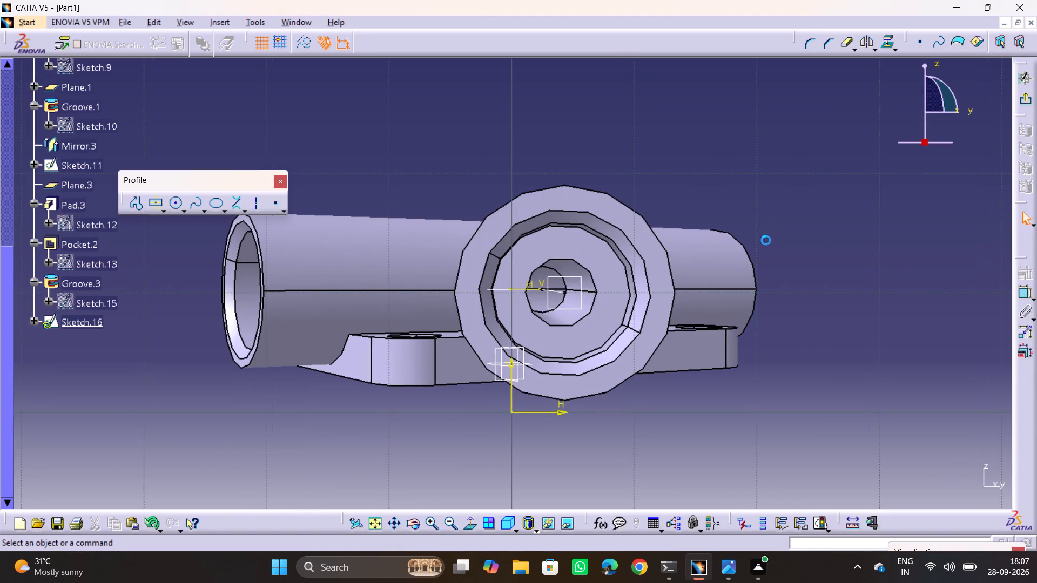
left_click(742, 200)
middle_click_drag(697, 190, 685, 148, "ctrl")
middle_click_drag(741, 169, 683, 155)
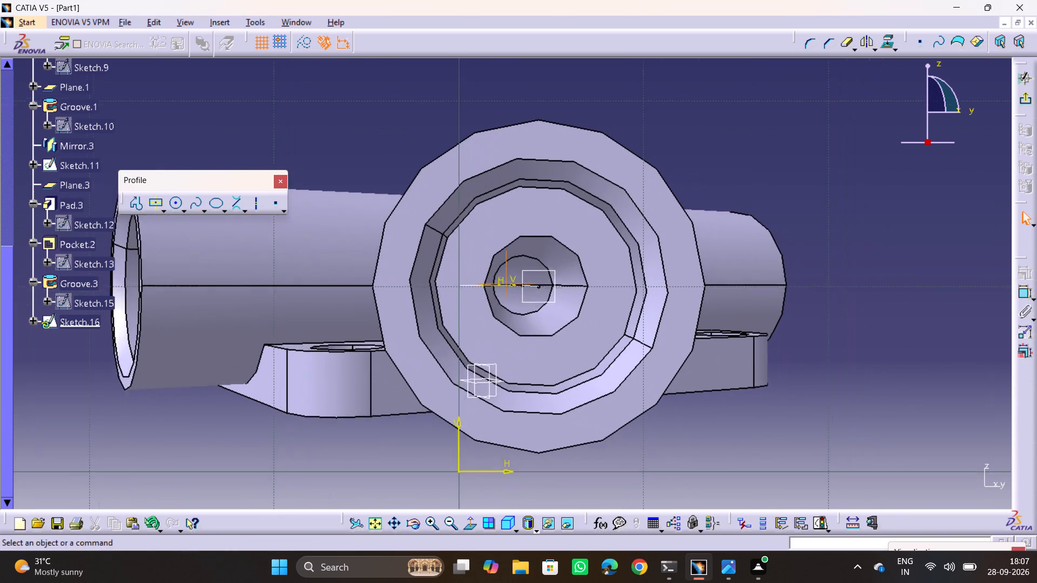
middle_click_drag(683, 155, 655, 153)
key("alt+Tab")
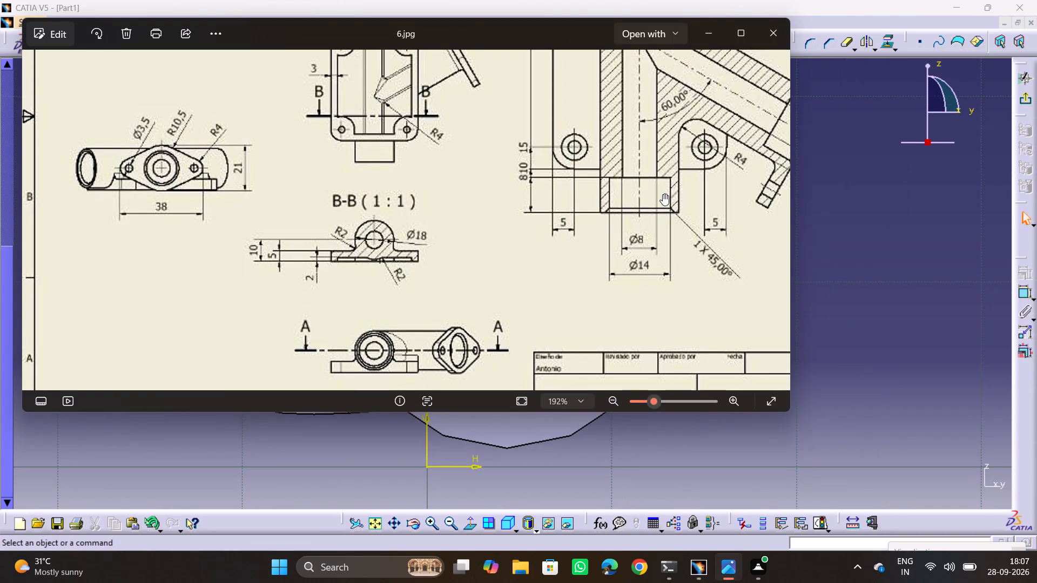
key("alt+Tab")
key("alt+Tab")
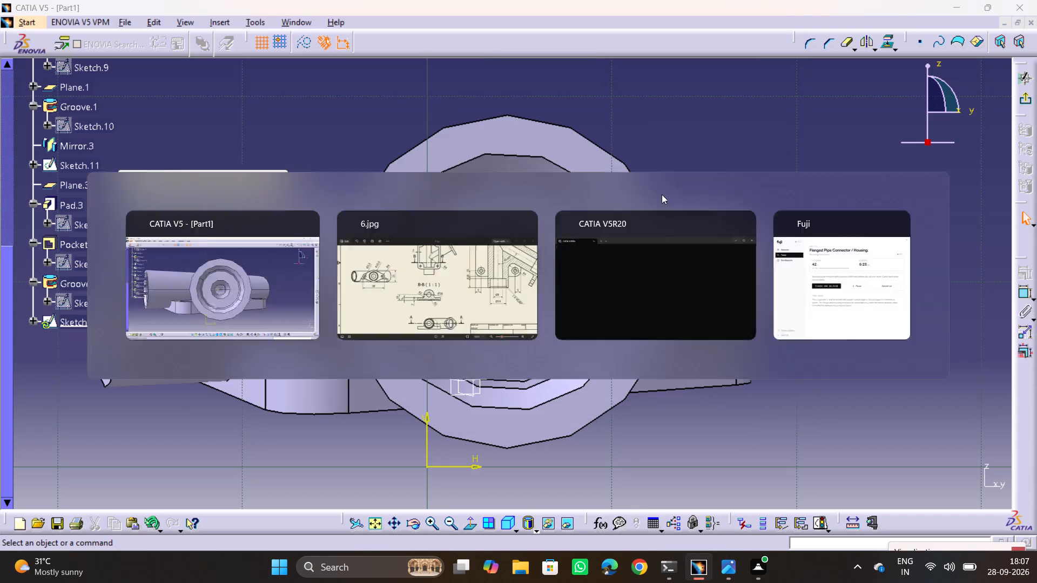
key("alt+Tab")
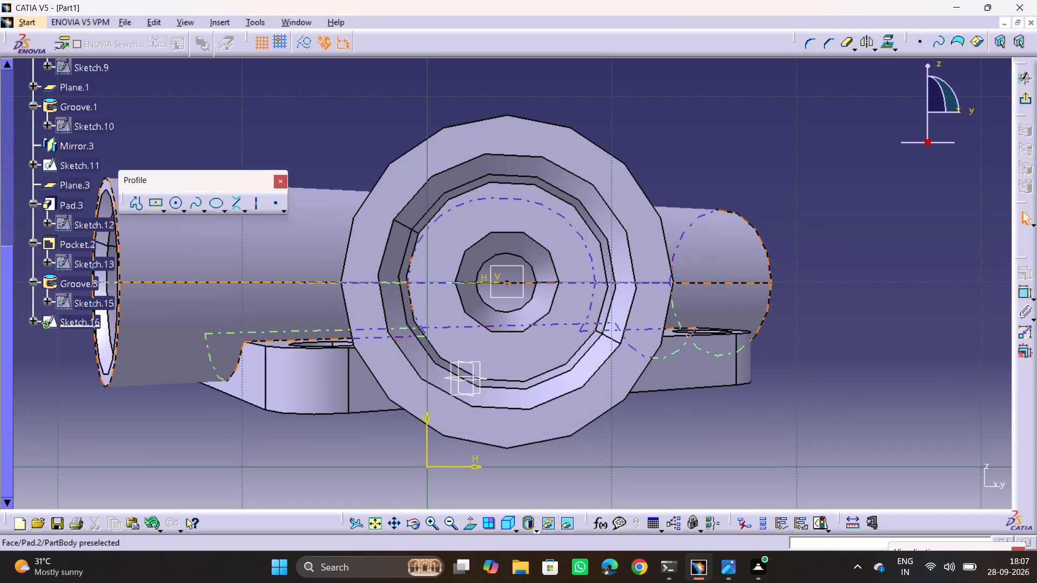
Draw a circle larger than the branch's outer edge, centred near H 4.2 mm, V 8 mm just below the bore centre.
left_click(176, 207)
scroll(176, 207, "up", 1)
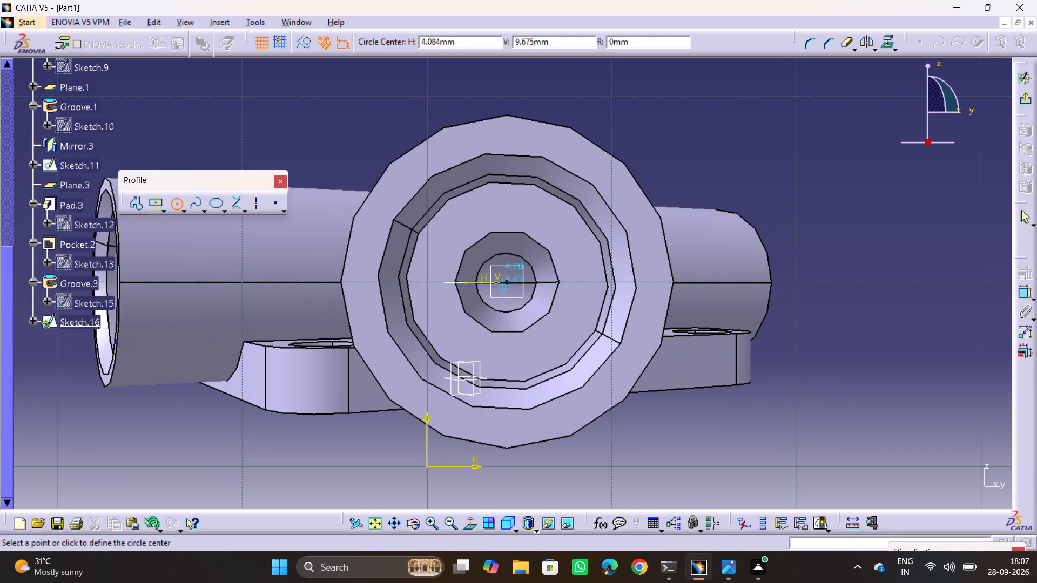
left_click(505, 316)
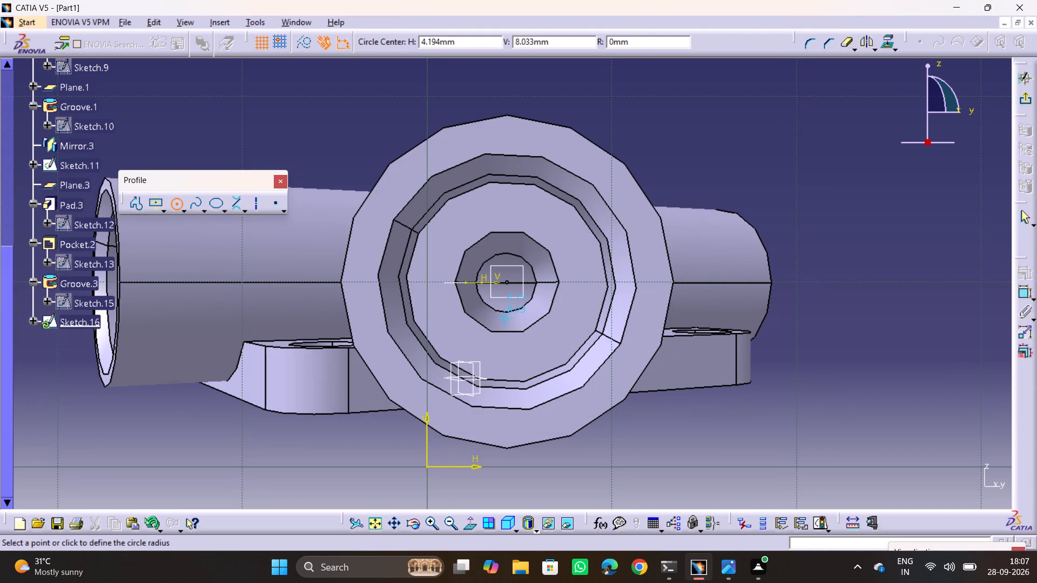
left_click(630, 111)
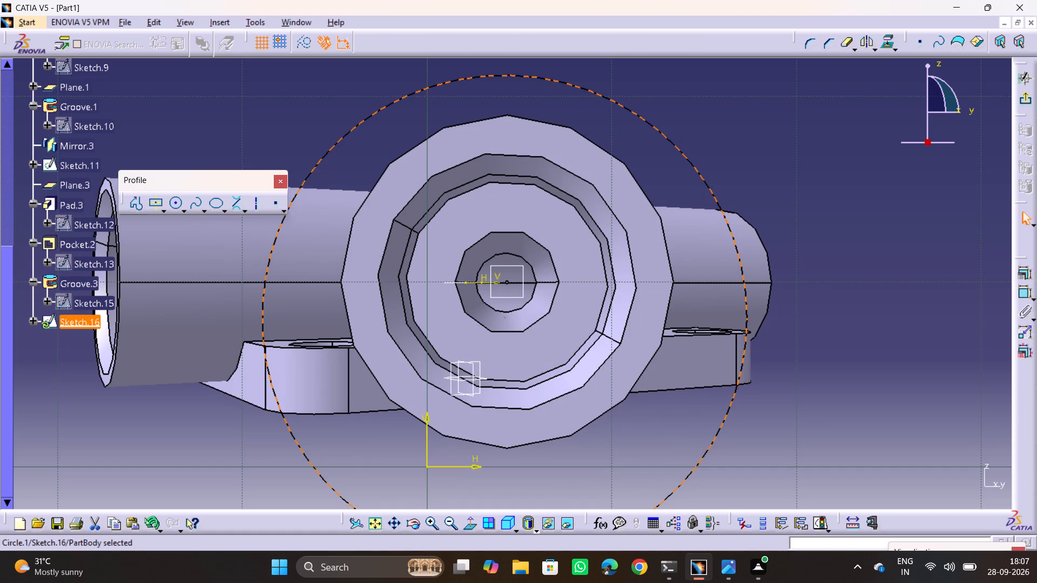
Make the new circle concentric with the circular outer edge of the branch's end face.
left_click(583, 141, "ctrl")
left_click(588, 150, "ctrl")
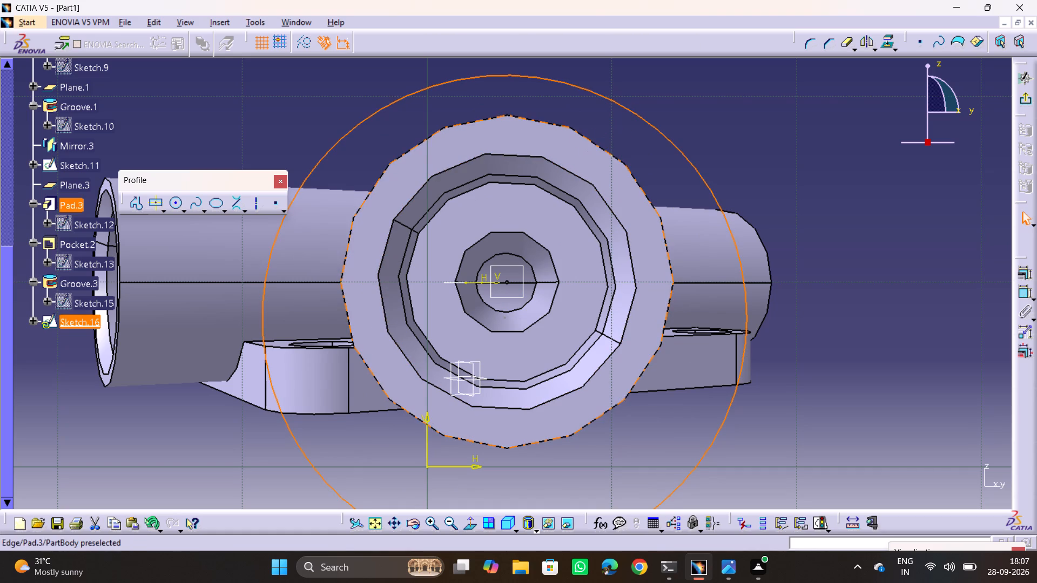
left_click(597, 144, "ctrl")
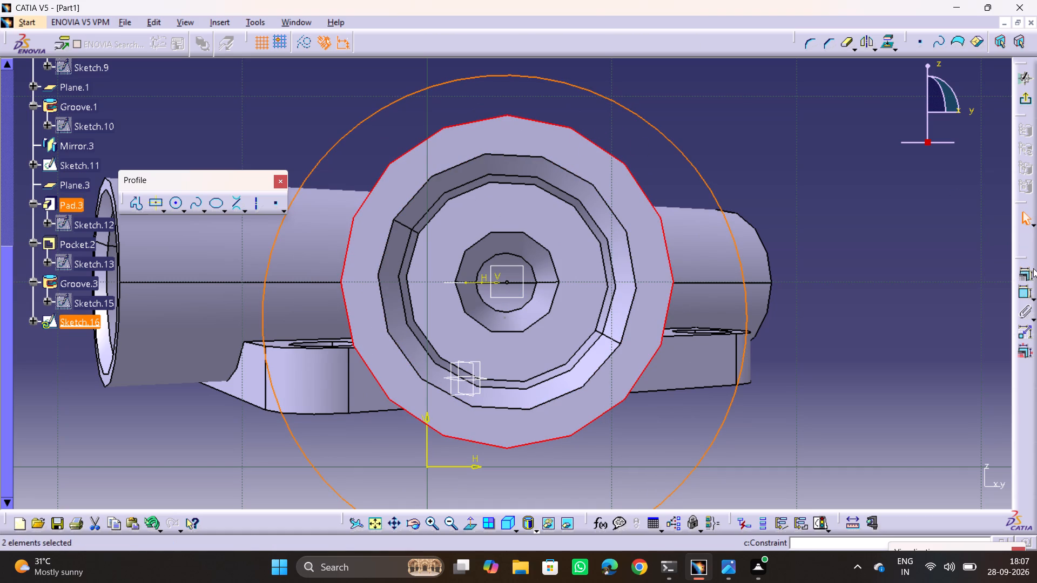
left_click(1033, 268)
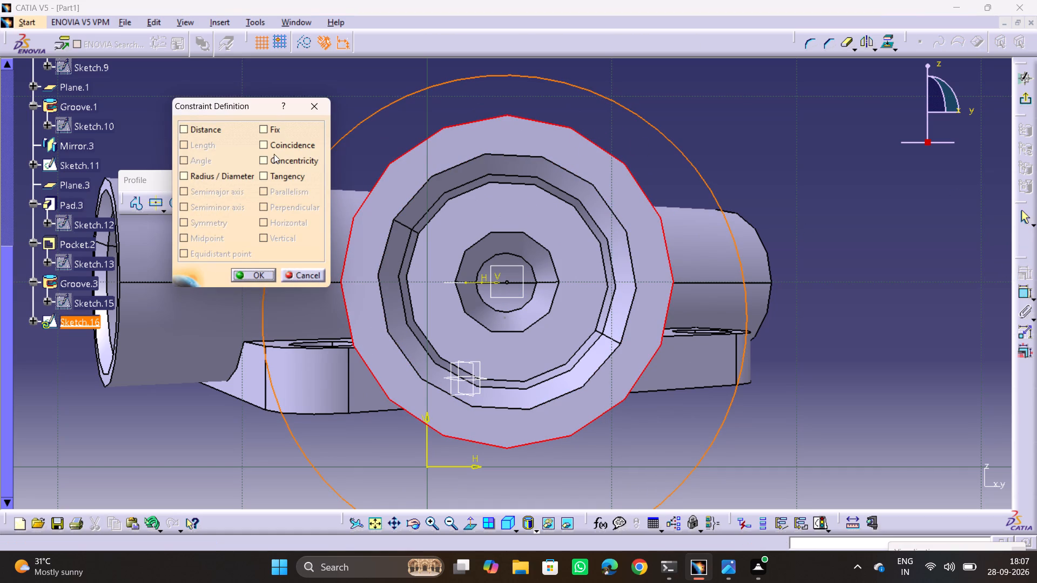
left_click(282, 159)
left_click(258, 275)
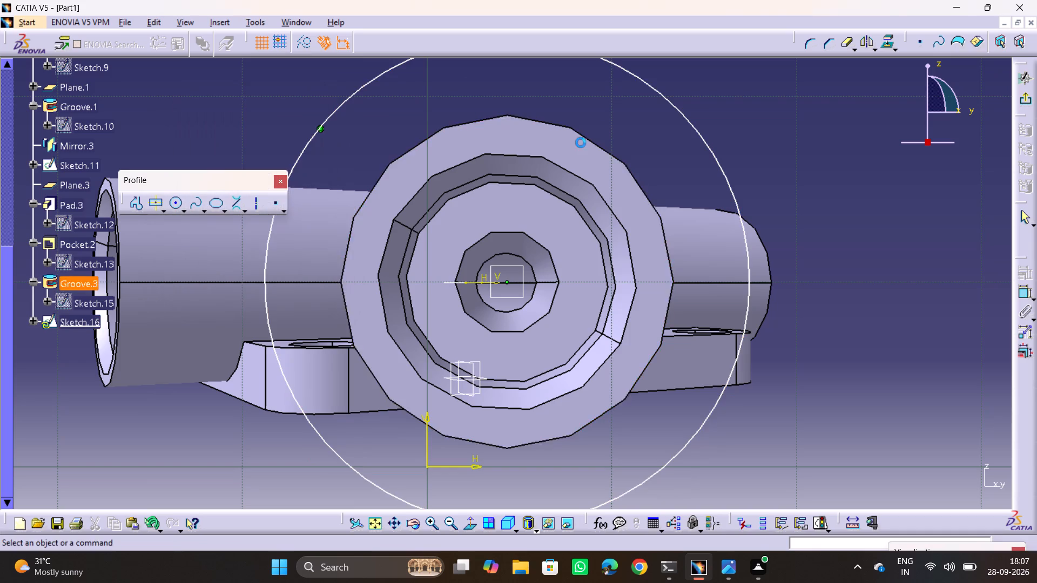
Dimension the large concentric circle on the branch's end face with a diameter of 22 mm.
middle_click_drag(602, 128, 601, 180, "ctrl")
left_click(598, 173)
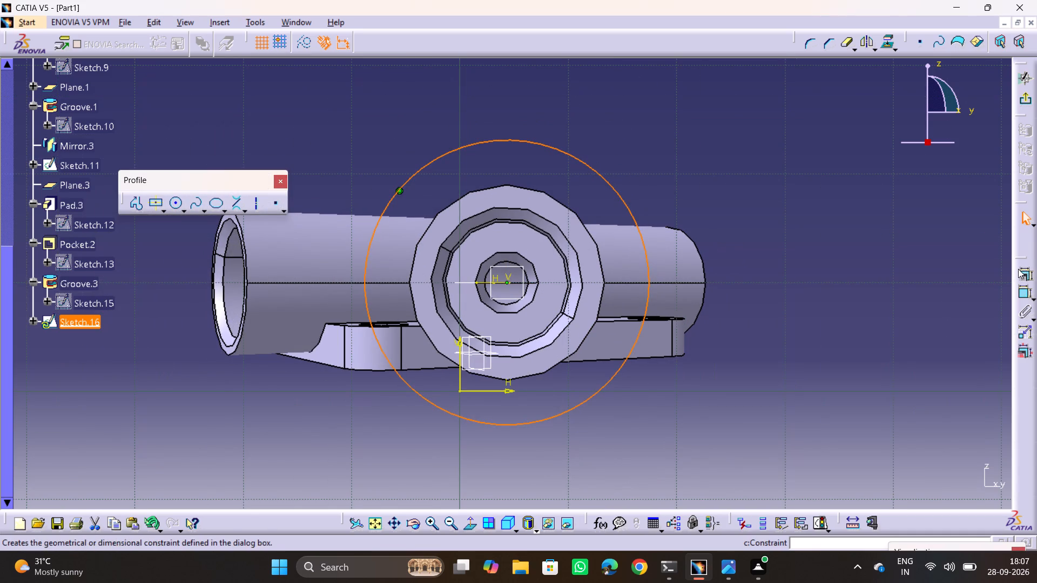
left_click(1018, 269)
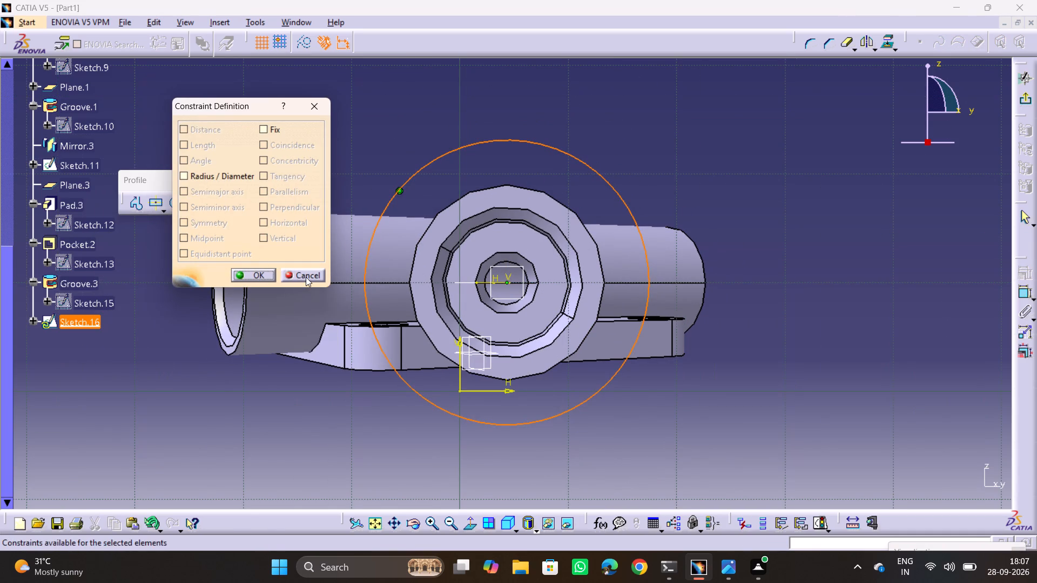
left_click(306, 277)
left_click(1028, 291)
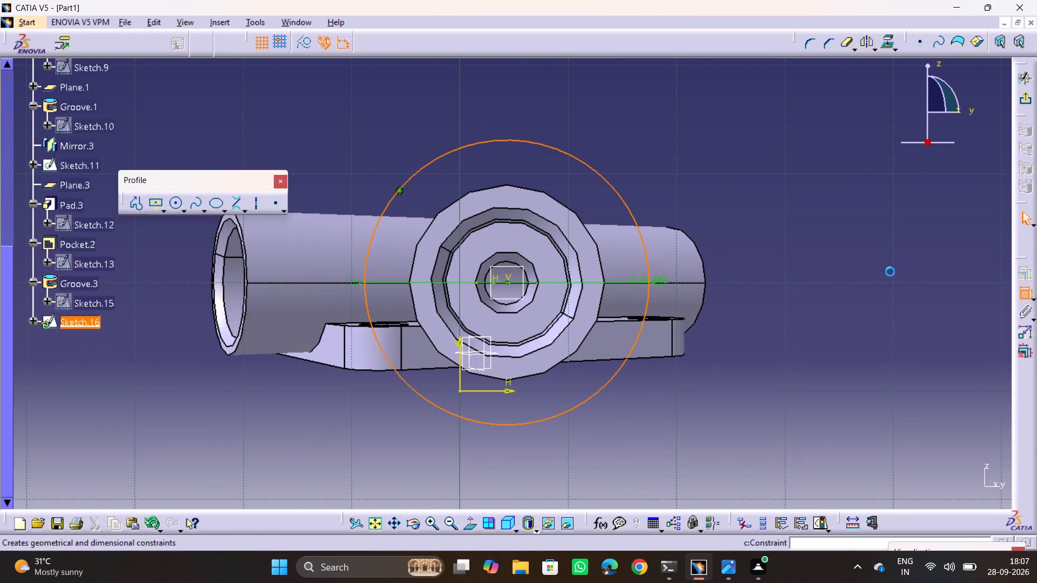
left_click(563, 109)
double_click(563, 109)
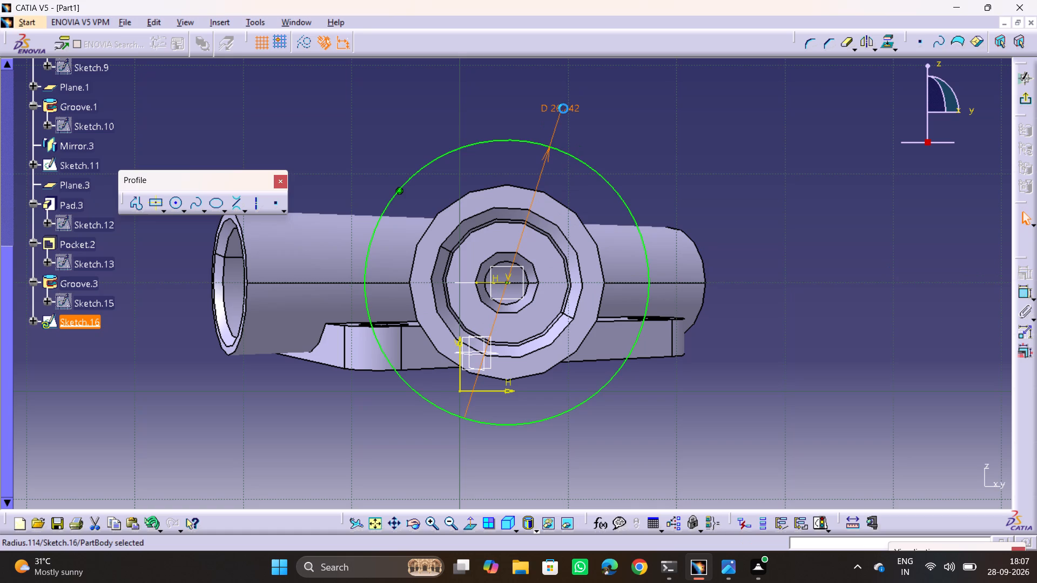
type("22")
key("Return")
left_click(609, 126)
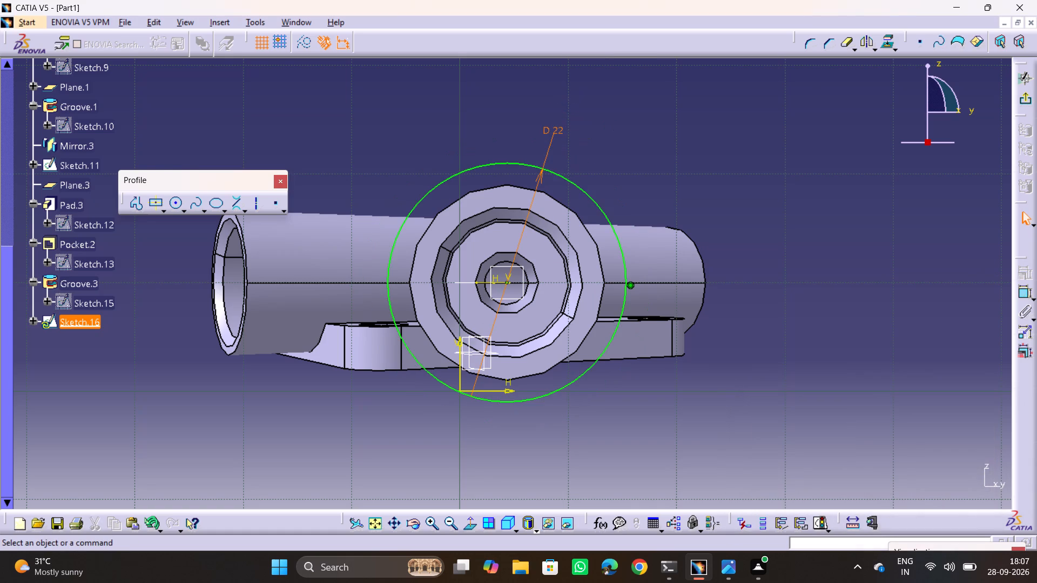
Recheck the flange view in drawing 6.jpg and change the large circle's diameter to 21 mm.
key("alt+Tab")
key("alt+Tab")
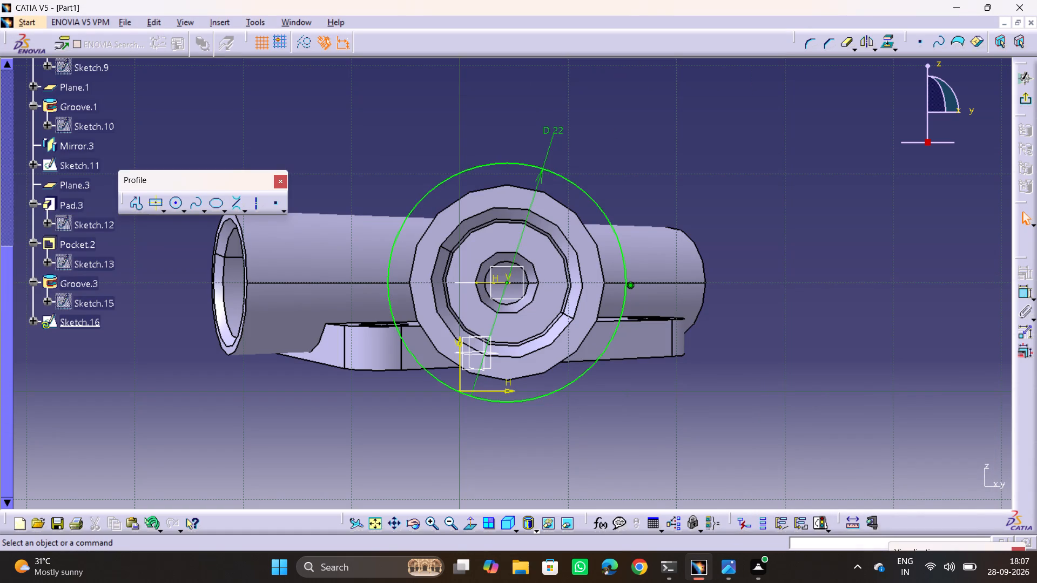
double_click(554, 125)
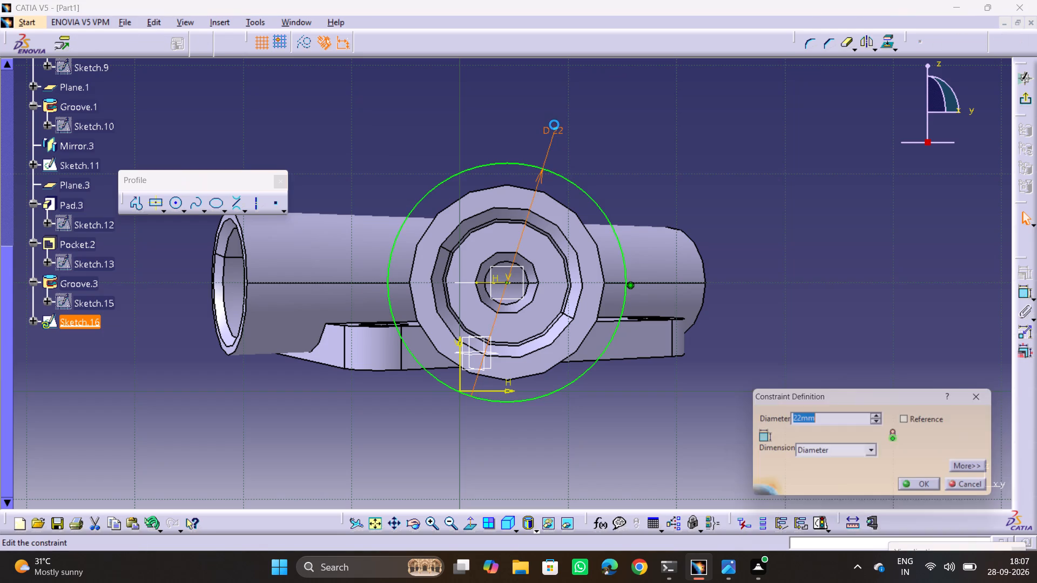
type("21")
key("Return")
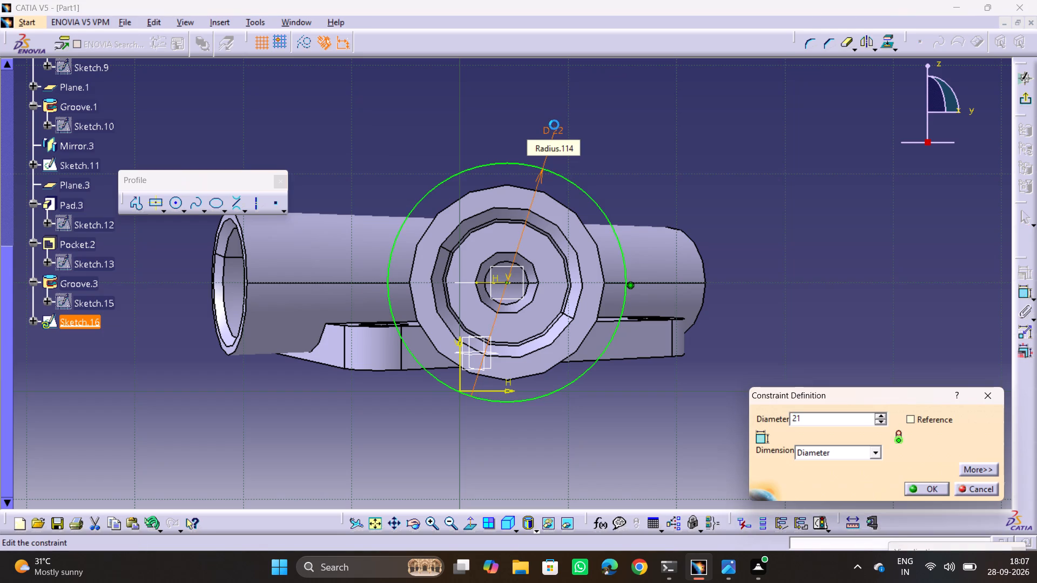
left_click(634, 128)
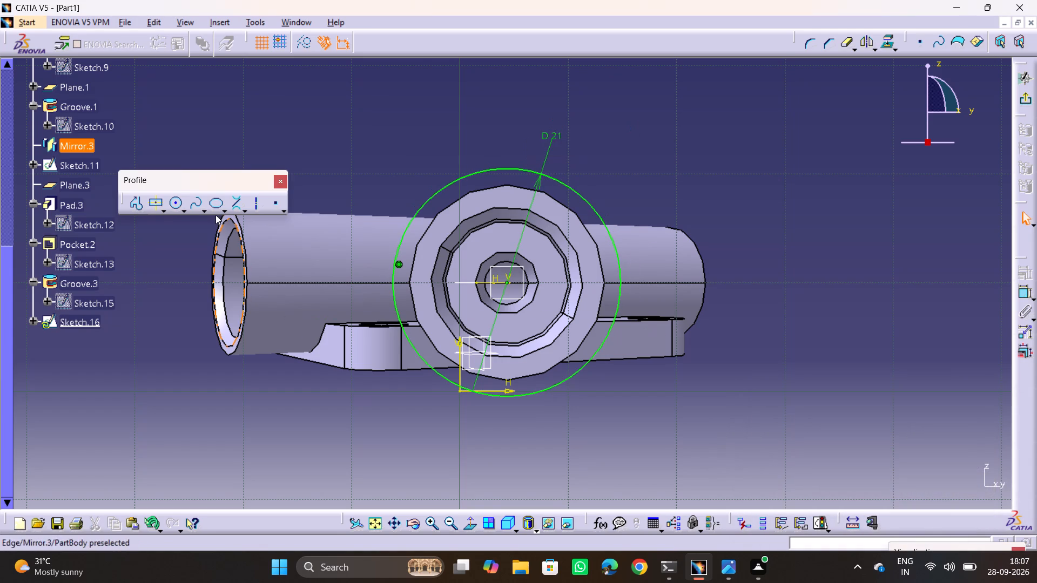
Draw a small circle right of the branch, level with its centre, and dimension its diameter as 8 mm after checking drawing 6.jpg.
left_click(177, 207)
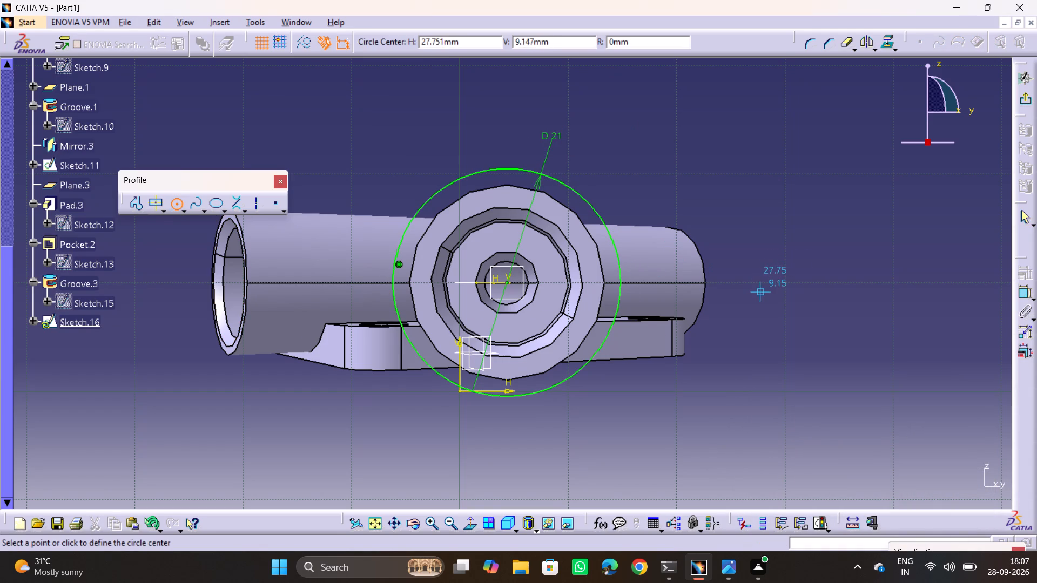
left_click(769, 284)
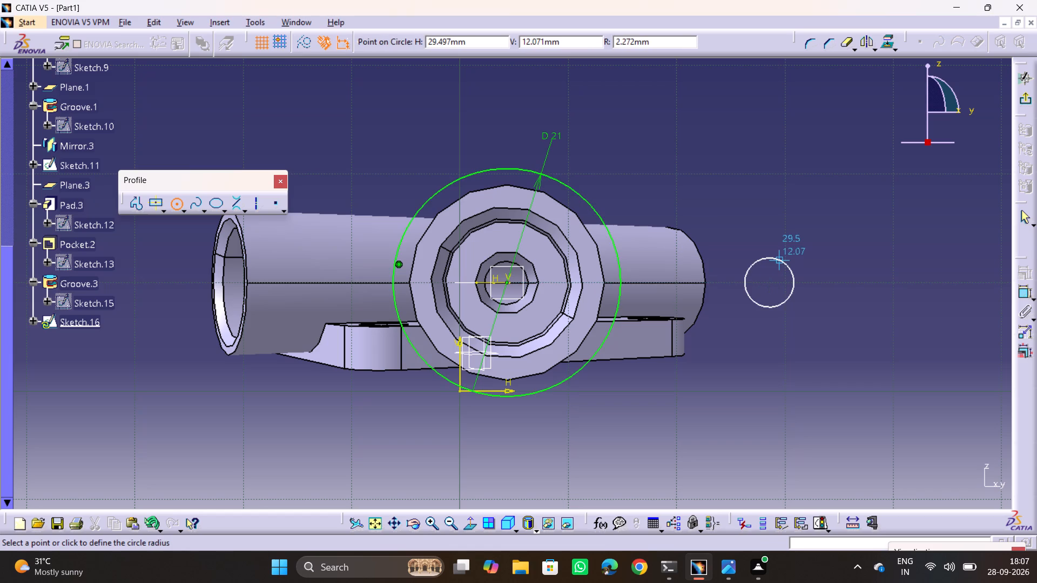
left_click(779, 259)
left_click(1019, 291)
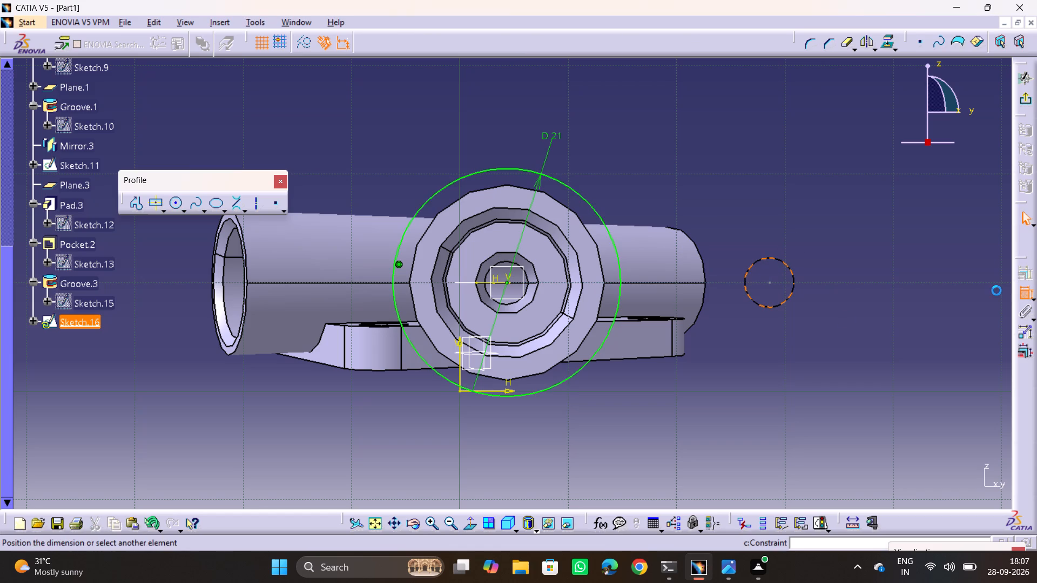
left_click(819, 262)
double_click(824, 259)
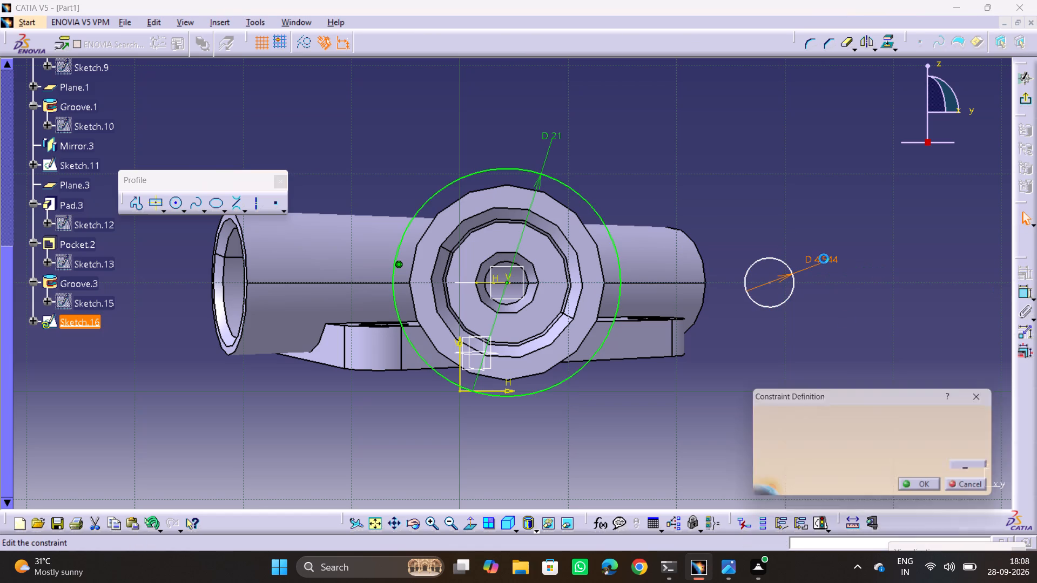
key("alt+Tab")
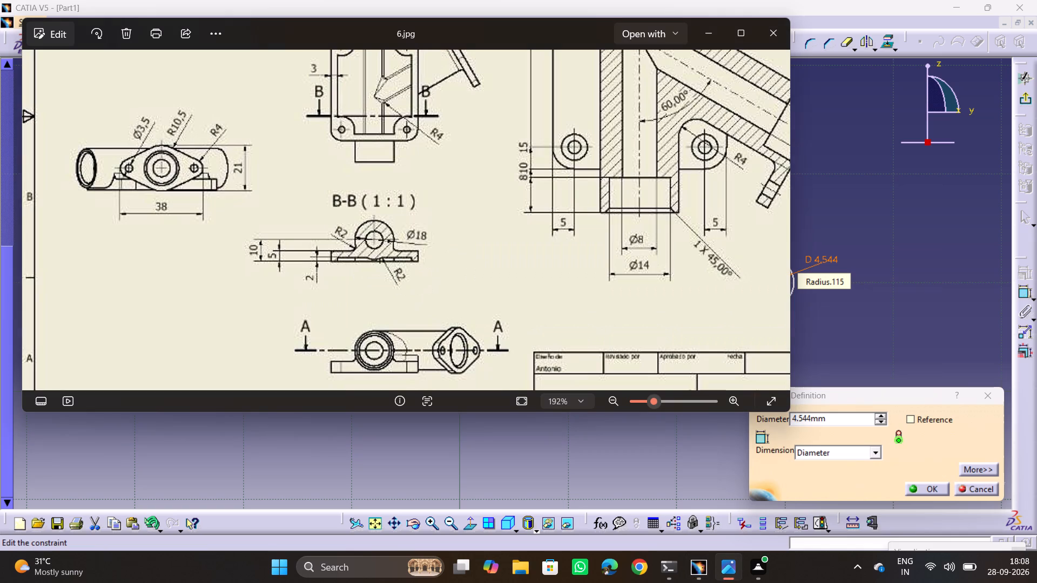
key("alt+Tab")
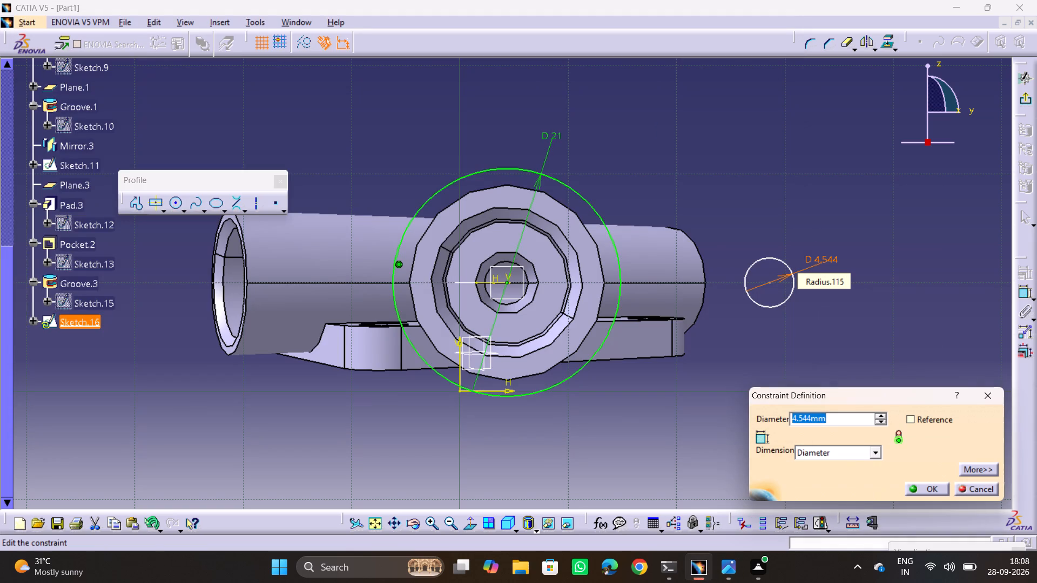
key("8")
key("Return")
left_click(863, 290)
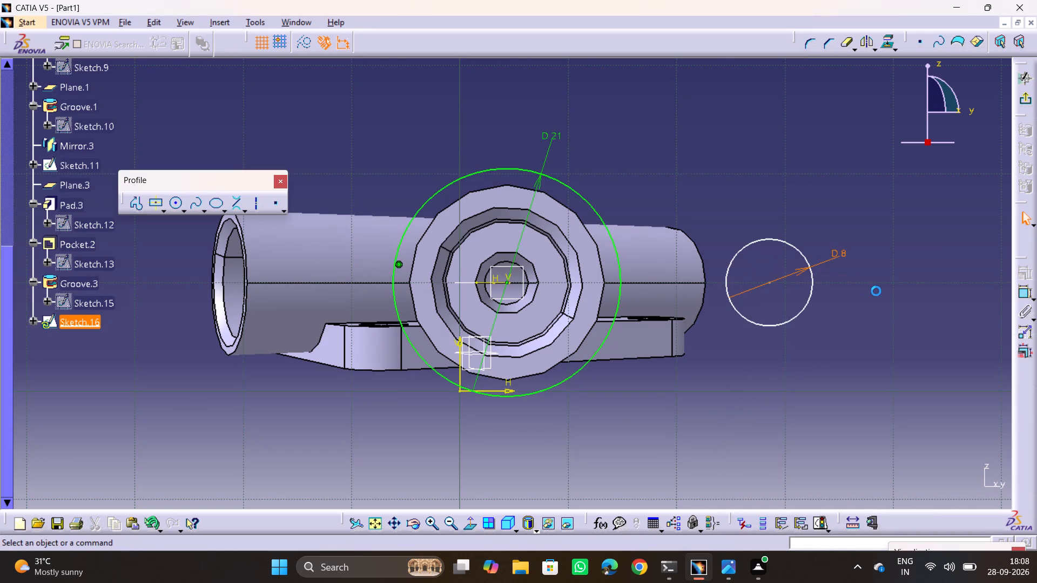
Draw a second small circle on the branch's left side at V 10 mm and dimension its diameter as 8 mm.
left_click(1023, 297)
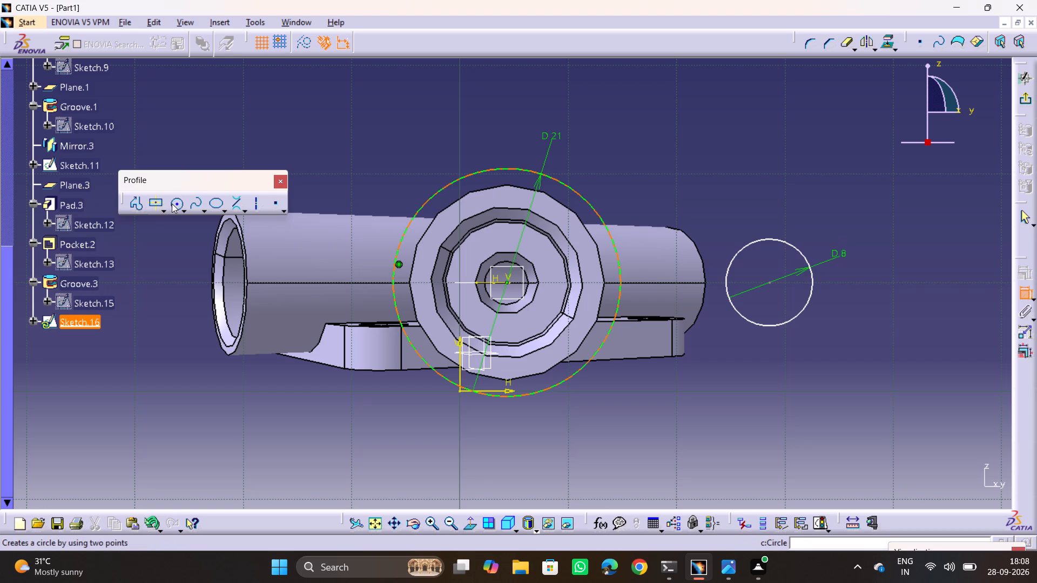
left_click(172, 204)
left_click(281, 283)
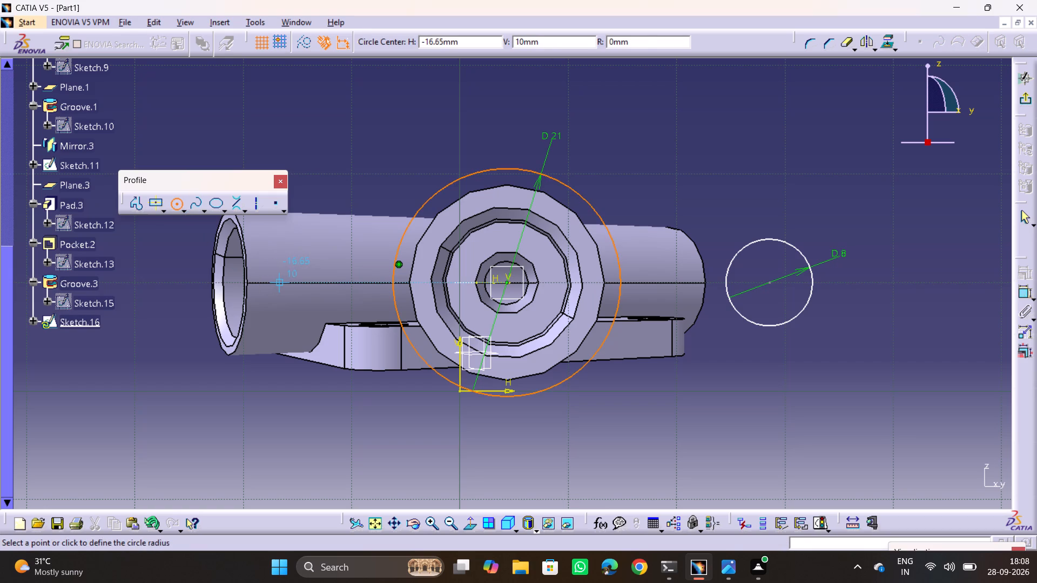
left_click(281, 263)
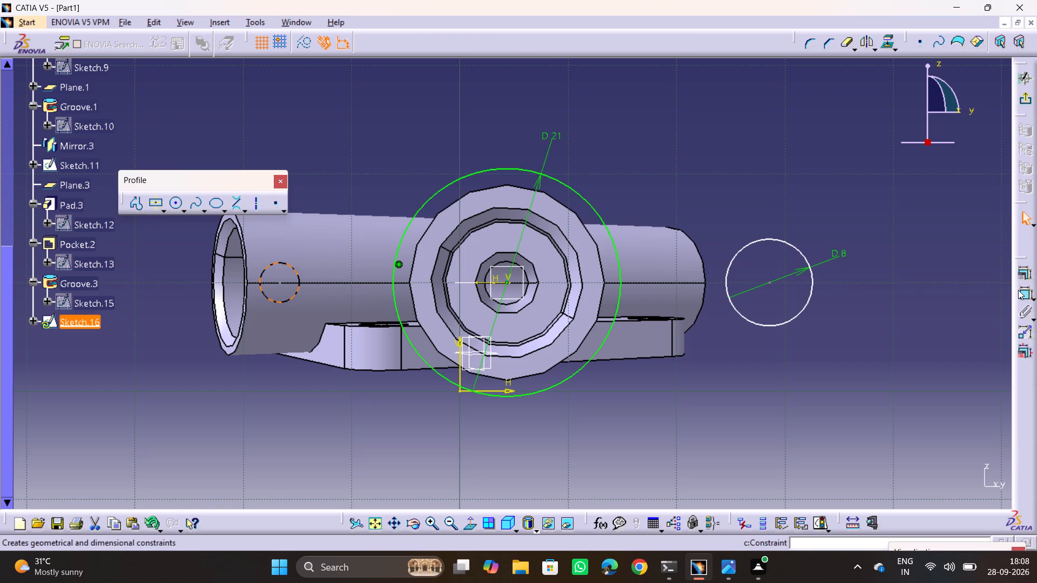
left_click(1018, 290)
left_click(165, 307)
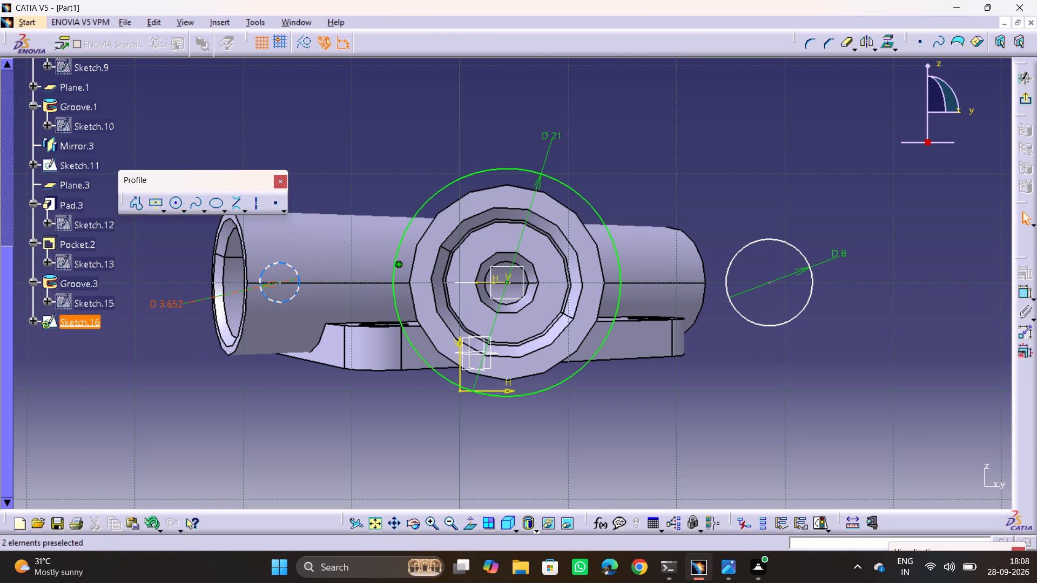
double_click(166, 304)
key("8")
key("Return")
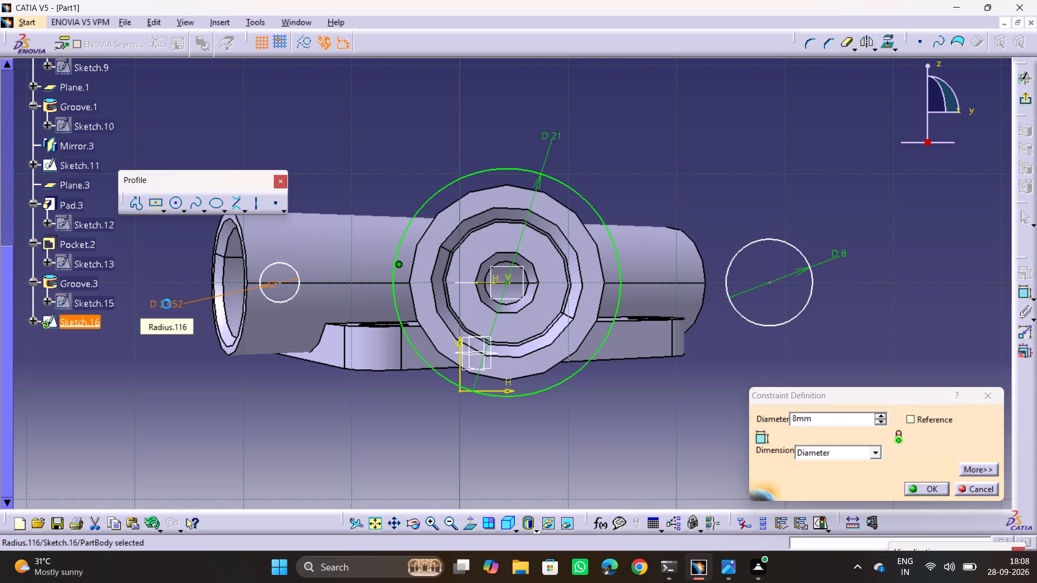
left_click(196, 357)
Check the ear spacing in drawing 6.jpg and dimension the distance between the two small circles' centres as 38 mm.
key("alt+Tab")
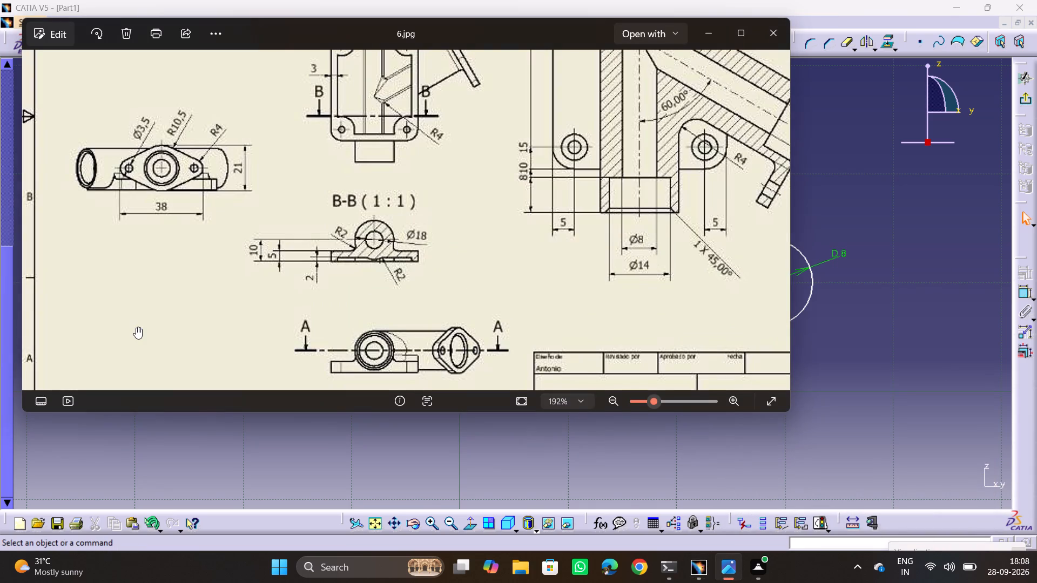
key("alt+Tab")
left_click(1020, 295)
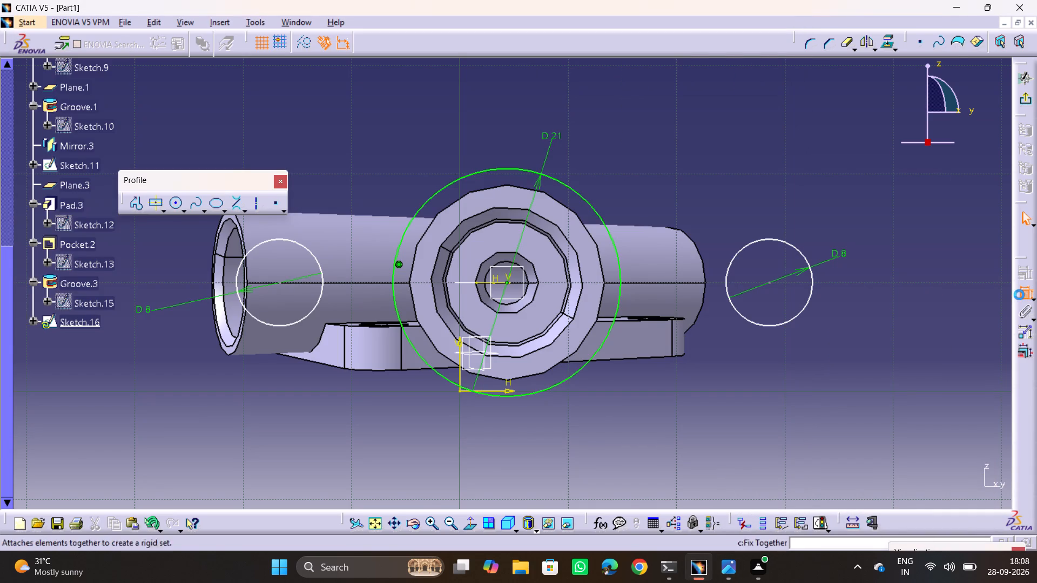
left_click(769, 286)
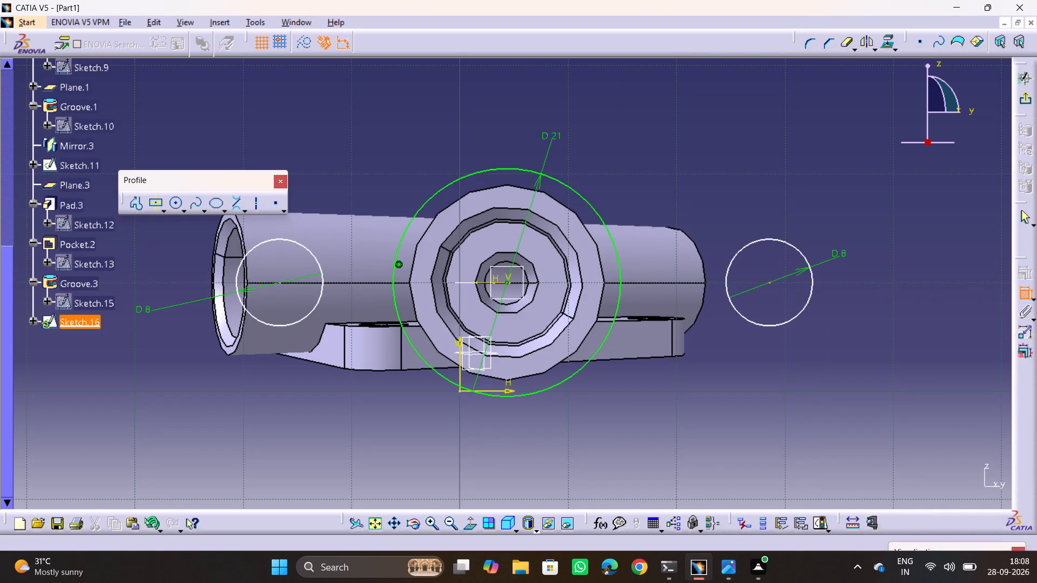
left_click(280, 284)
left_click(421, 449)
double_click(425, 449)
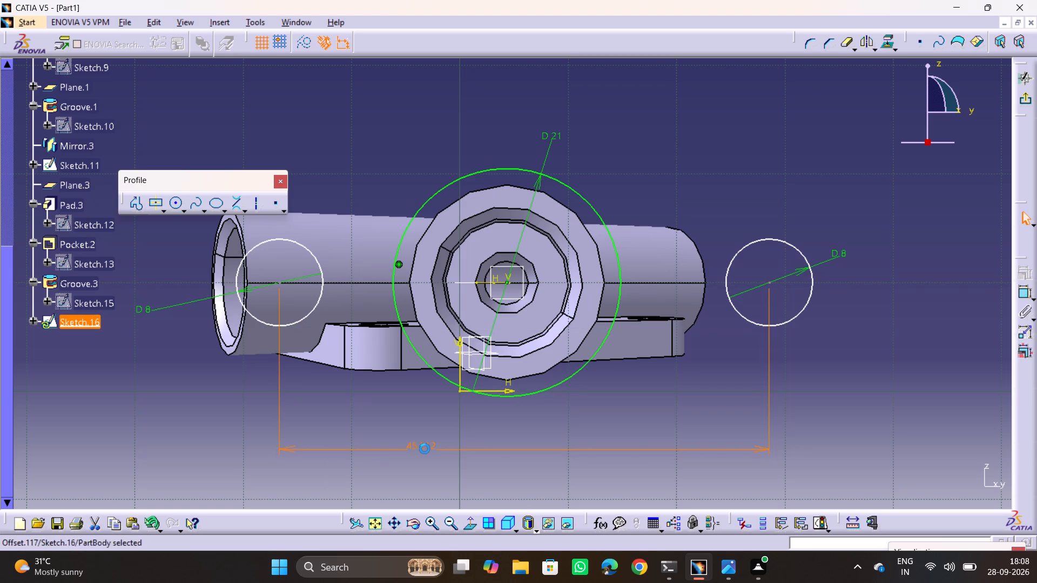
type("38")
key("Return")
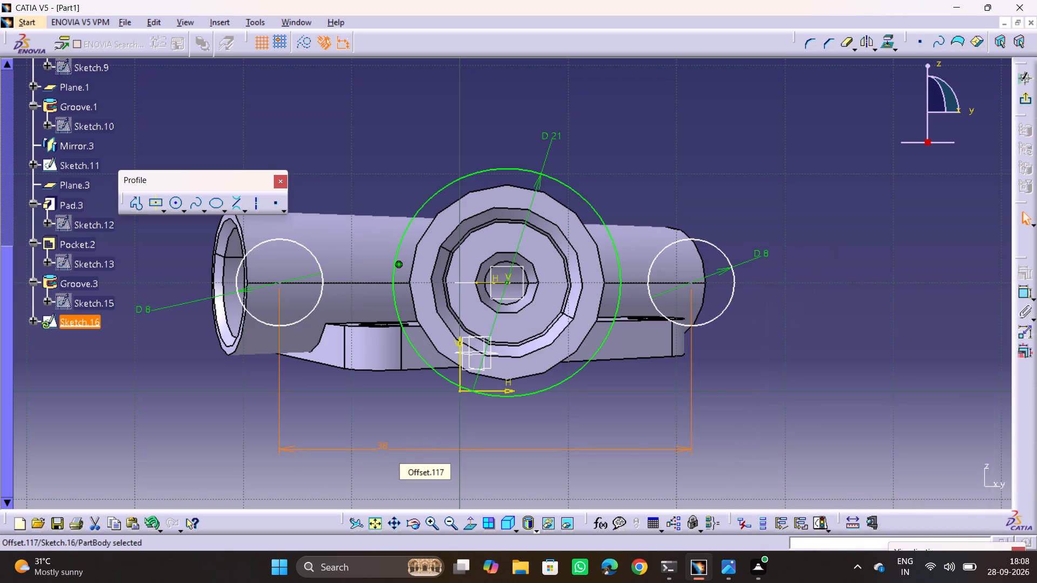
left_click(954, 349)
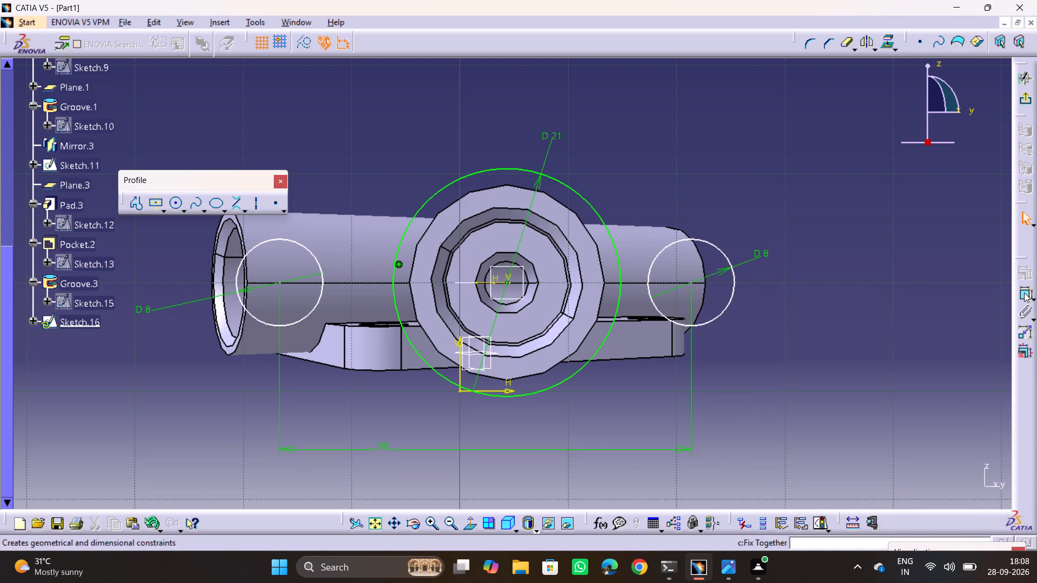
Dimension the distance from the large circle's centre to the right small circle's centre as 19 mm.
left_click(1024, 293)
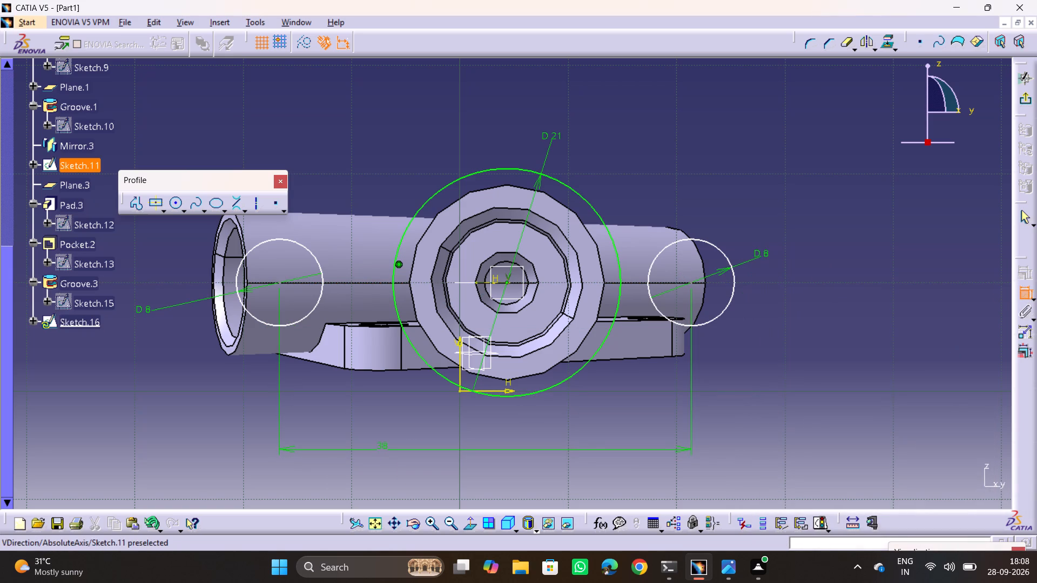
left_click(508, 283)
left_click(692, 287)
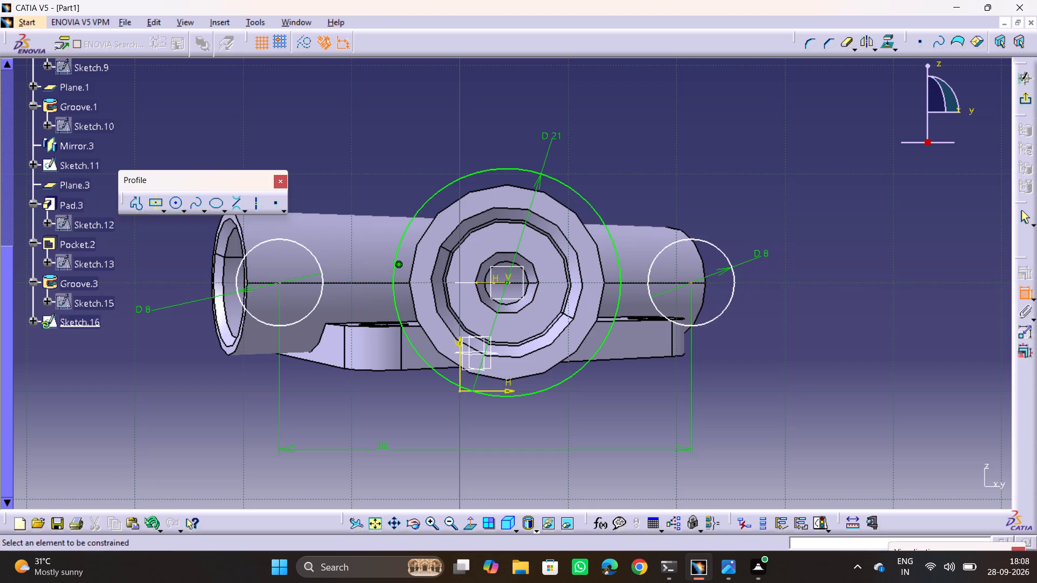
middle_click_drag(617, 279, 617, 376)
left_click(507, 377)
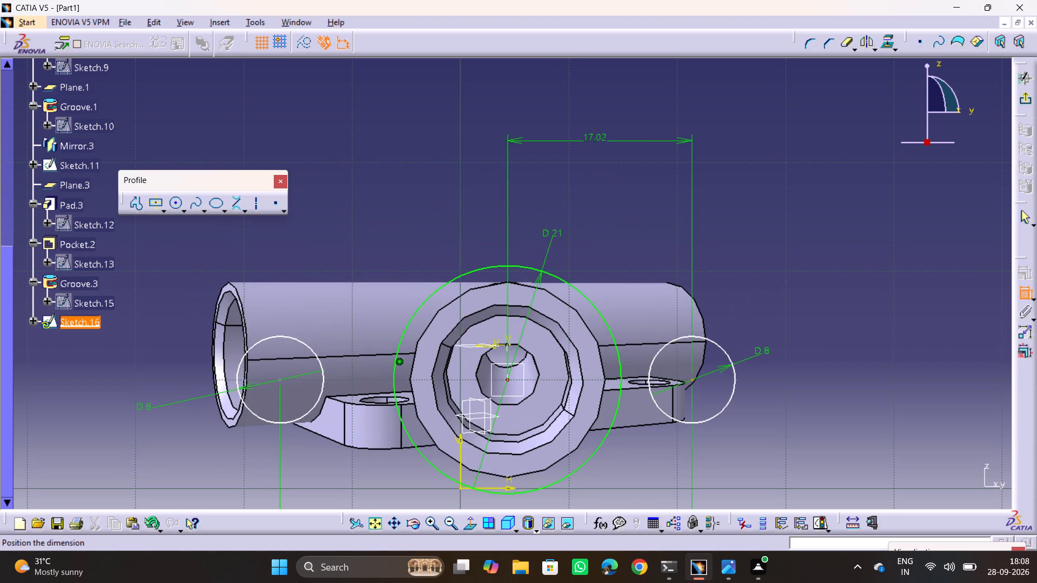
left_click(595, 138)
double_click(601, 140)
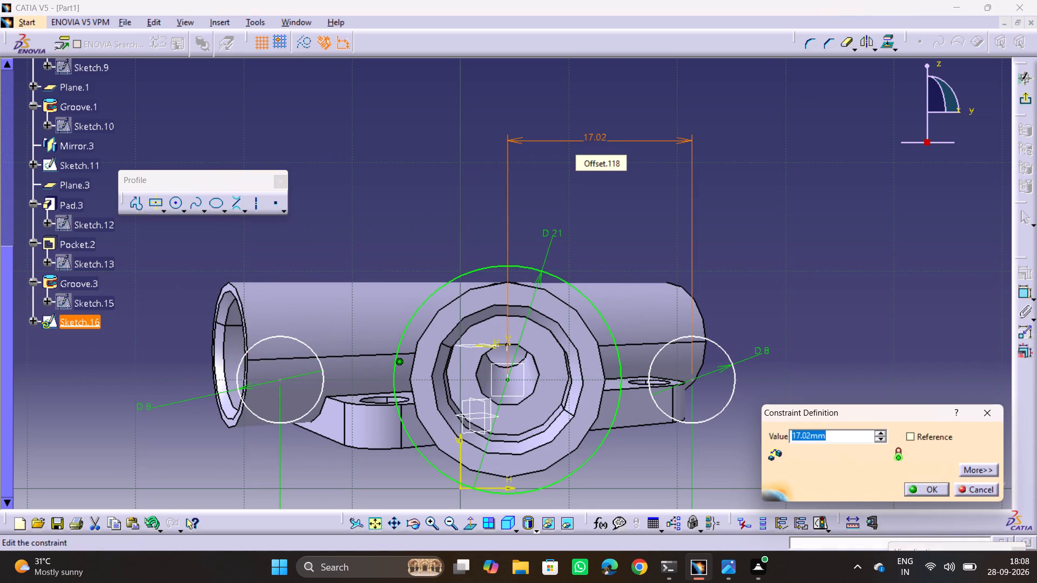
type("19")
key("Return")
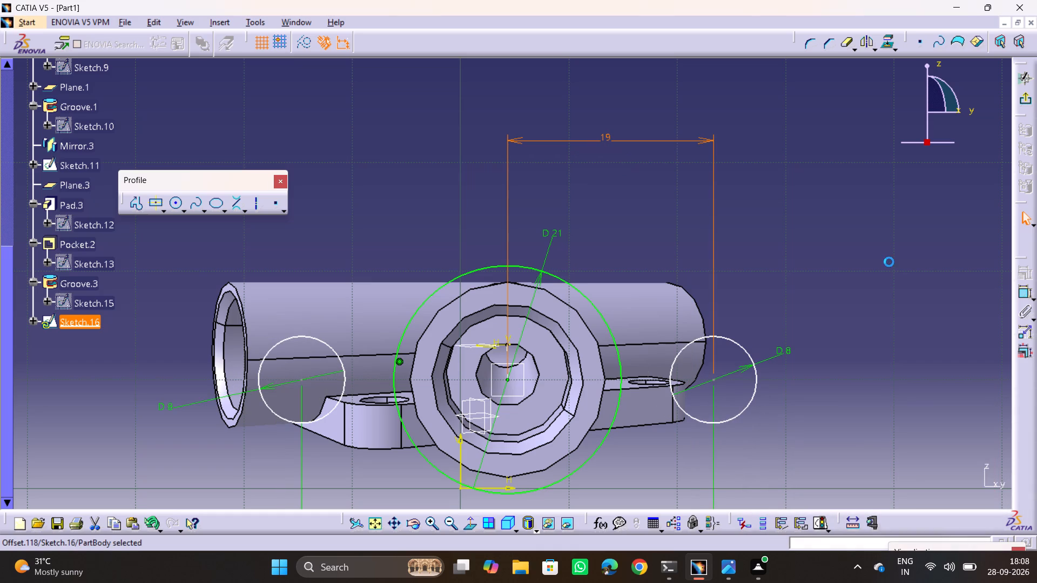
left_click(889, 262)
Draw a bi-tangent line joining the upper side of the left small circle to the large circle.
middle_click_drag(672, 240, 657, 131)
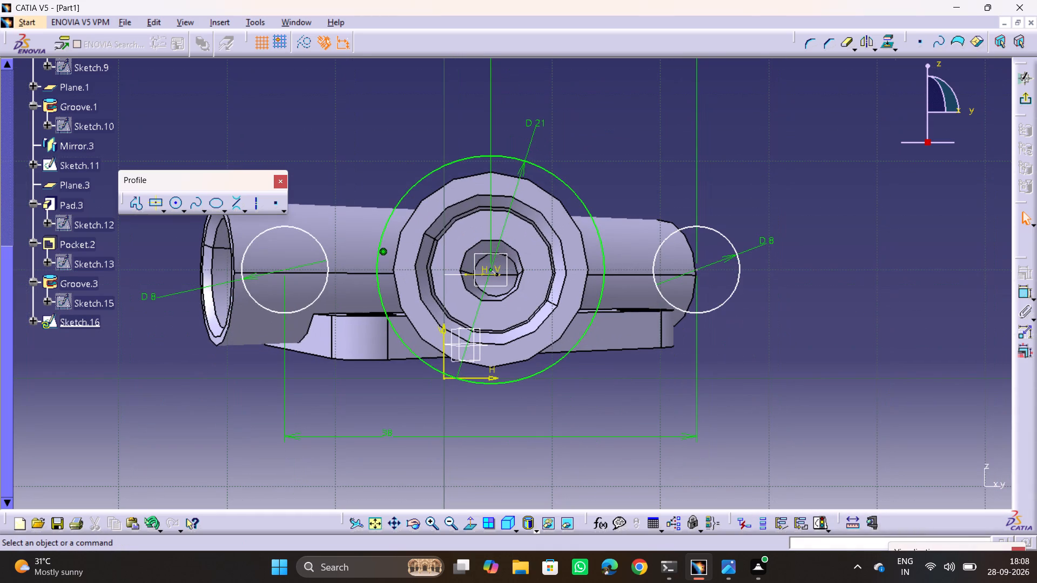
left_click(233, 201)
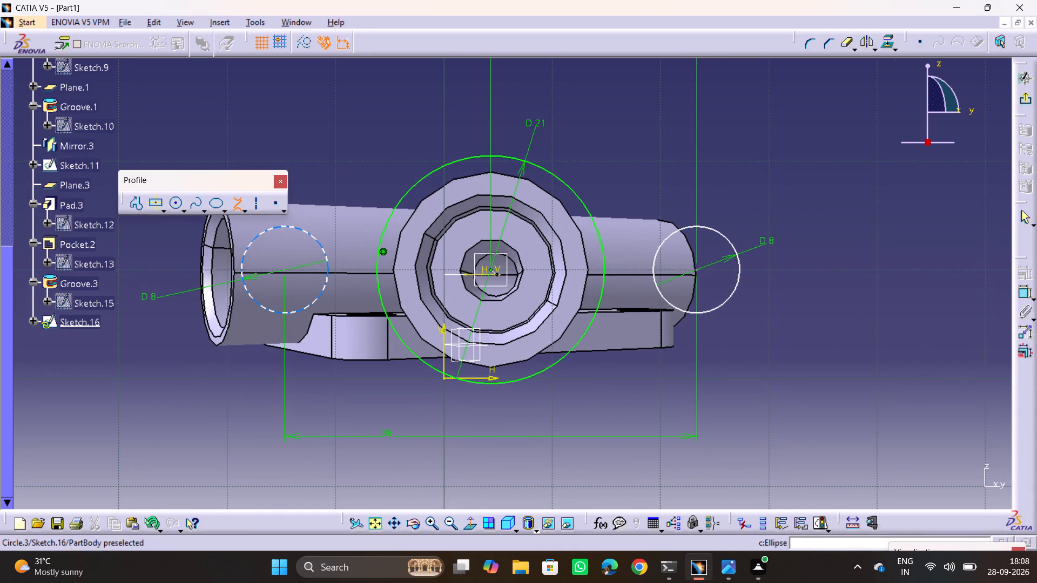
left_click(267, 229)
left_click(416, 181)
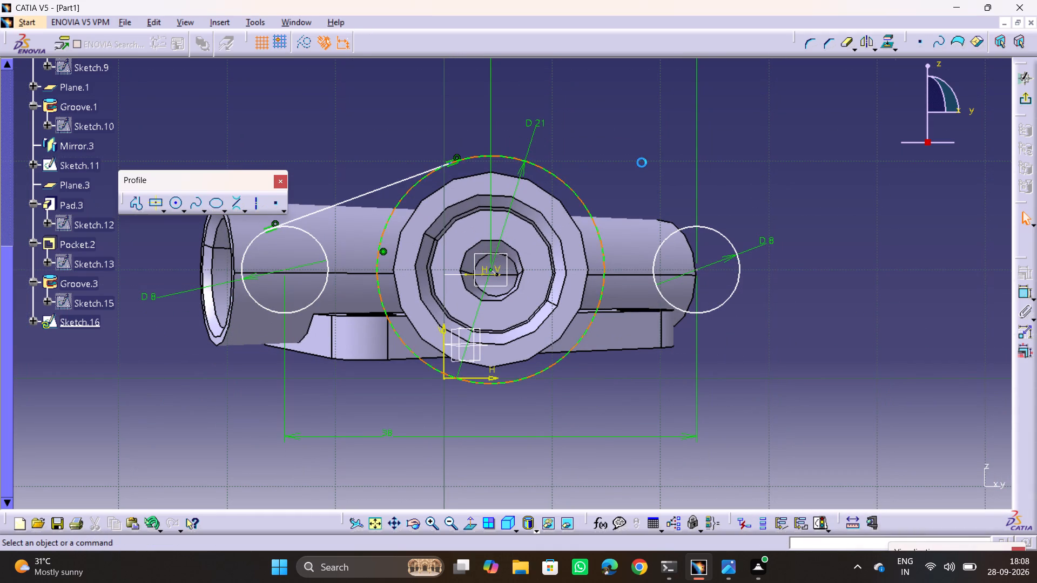
Draw three more bi-tangent lines joining the large circle to the left small circle's lower side and both sides of the right small circle.
double_click(237, 199)
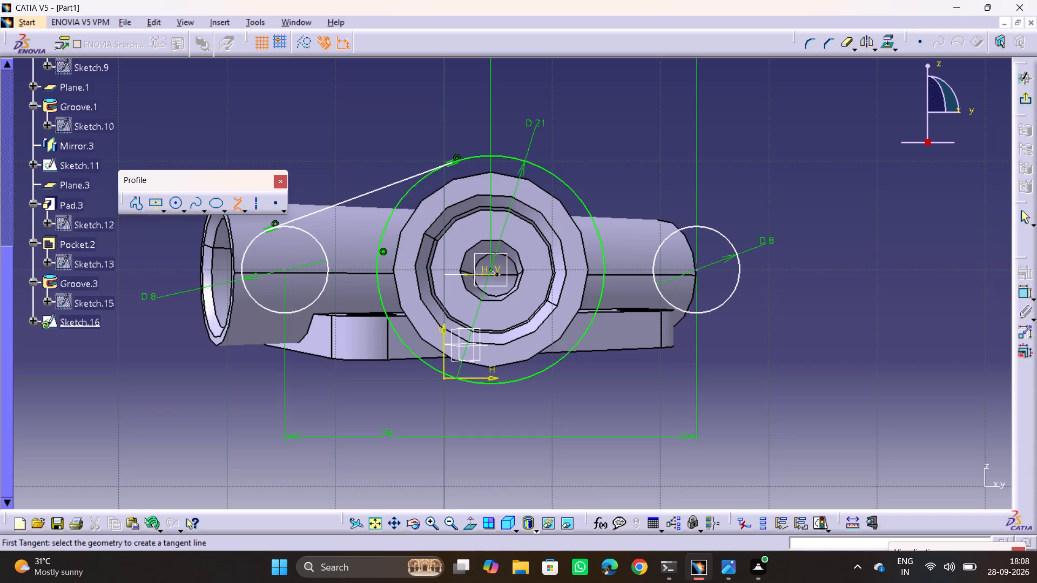
left_click(283, 313)
left_click(390, 322)
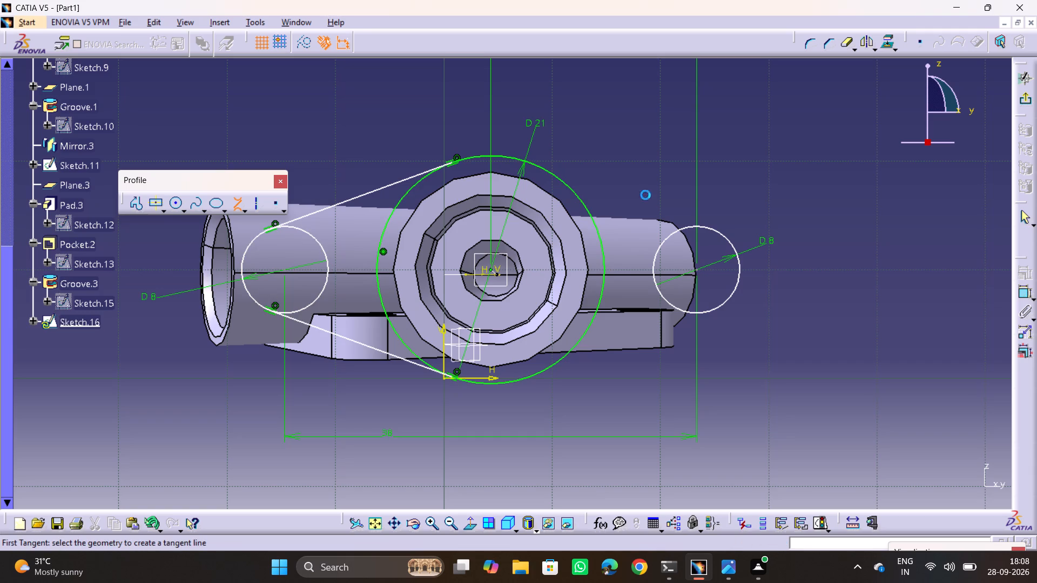
left_click(578, 188)
left_click(574, 193)
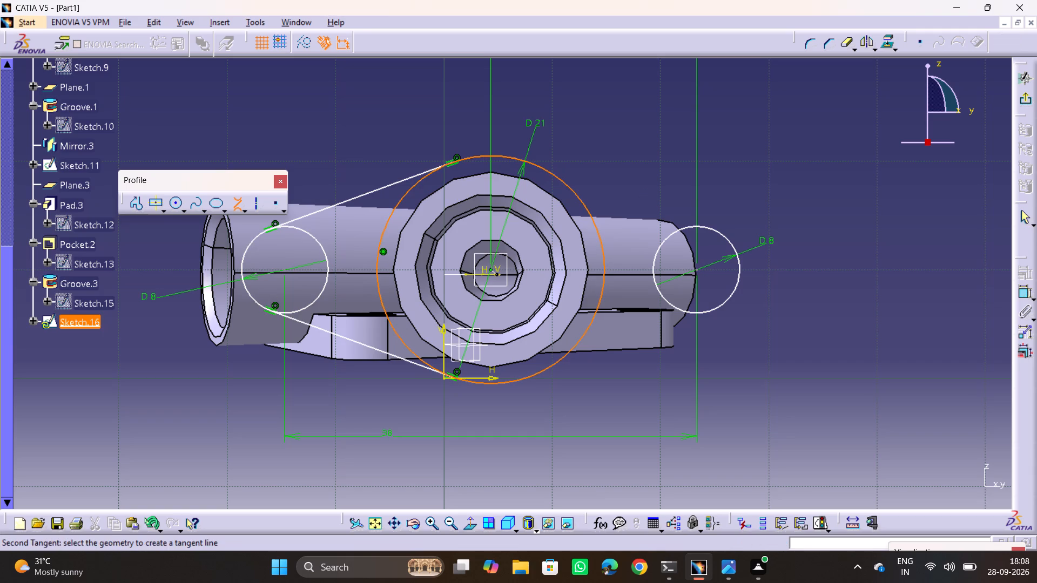
left_click(699, 226)
left_click(561, 364)
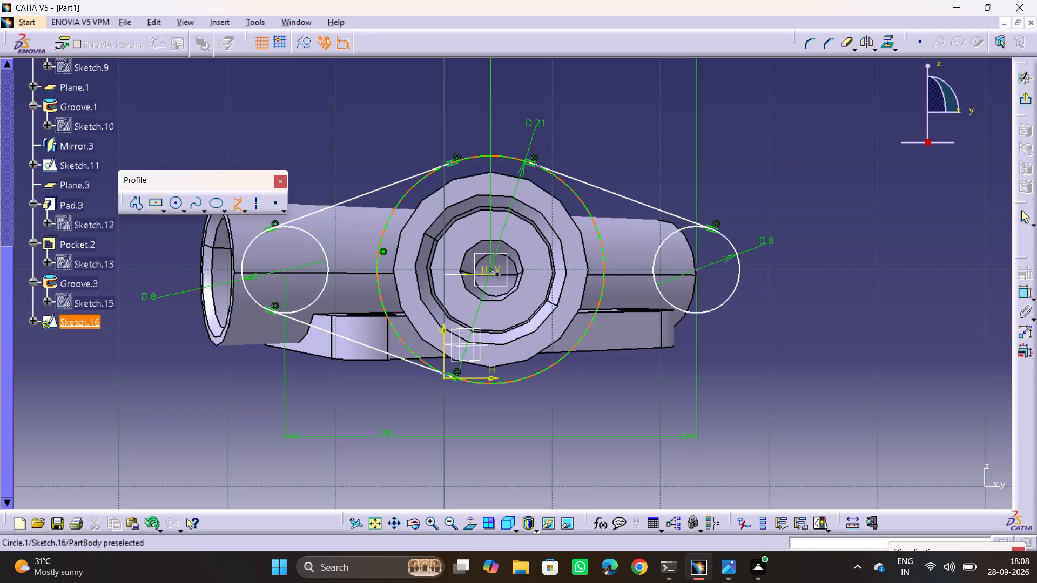
left_click(555, 359)
left_click(694, 313)
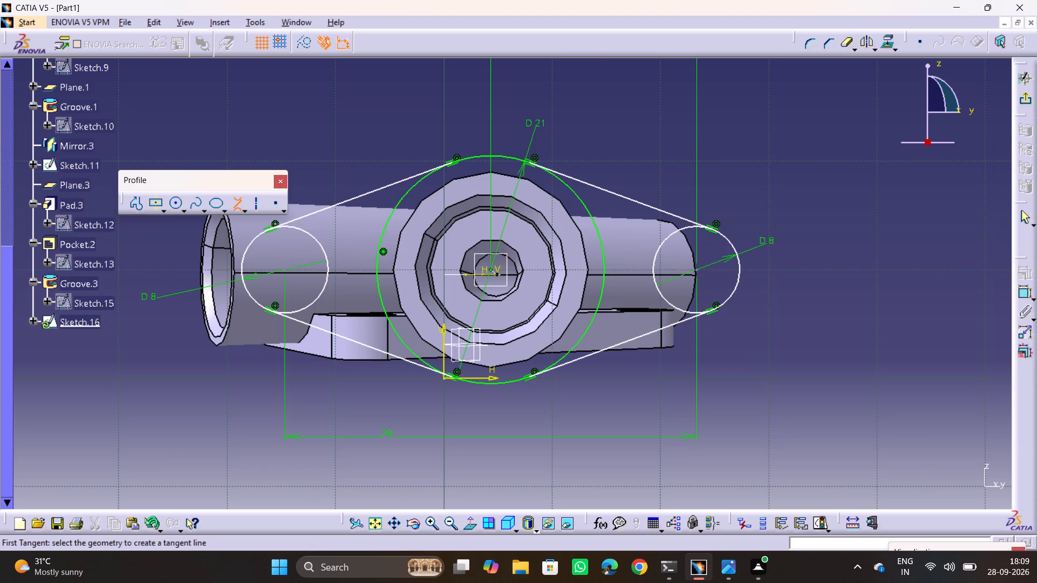
middle_click(779, 369)
key("Escape")
key("Escape")
Project the inner circular edge of the branch's end face into the flange sketch.
middle_click_drag(387, 262, 416, 291)
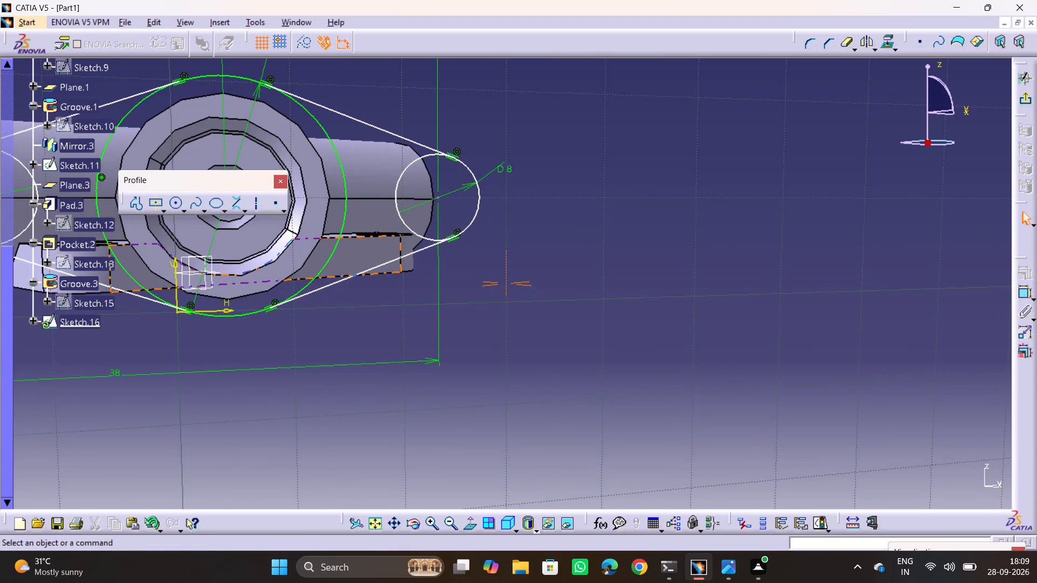
middle_click_drag(552, 226, 651, 239, "ctrl")
scroll(552, 226, "up", 1, "ctrl")
middle_click_drag(611, 239, 785, 245, "shift")
middle_click_drag(626, 234, 1036, 287)
middle_click_drag(750, 303, 982, 352)
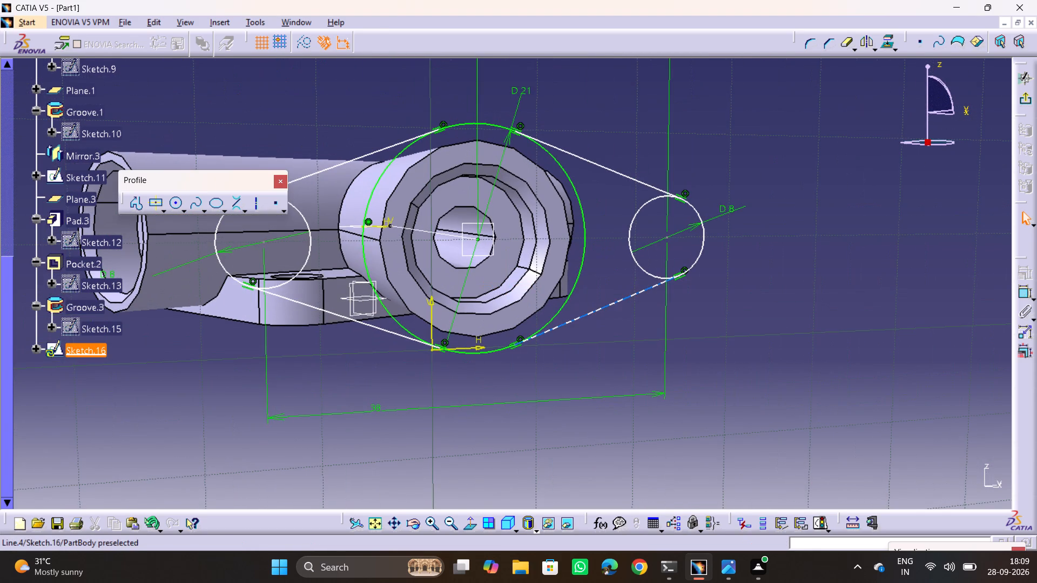
middle_click_drag(731, 274, 731, 397)
key("Escape")
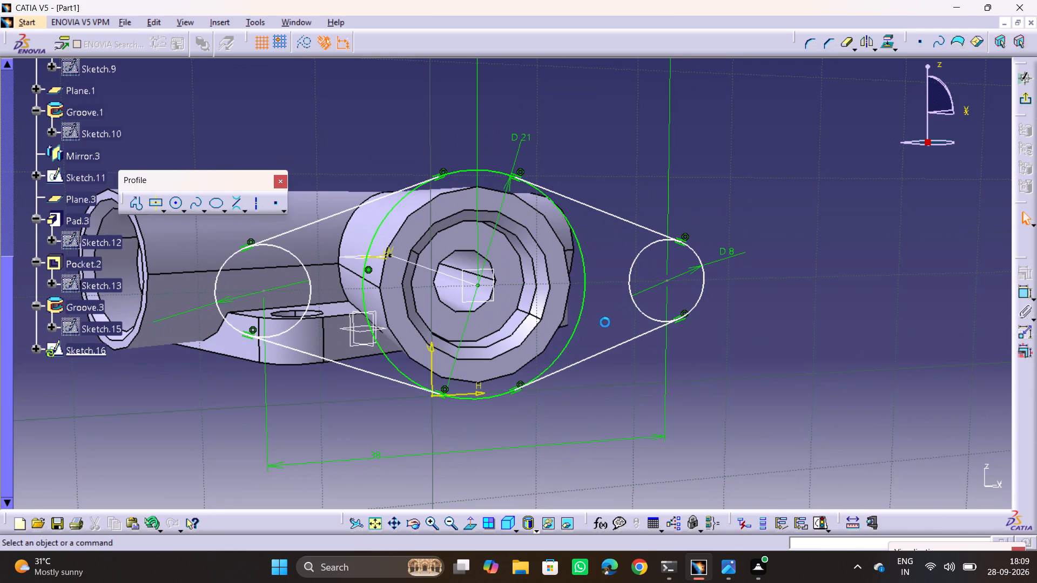
key("Escape")
key("Escape")
key("Escape")
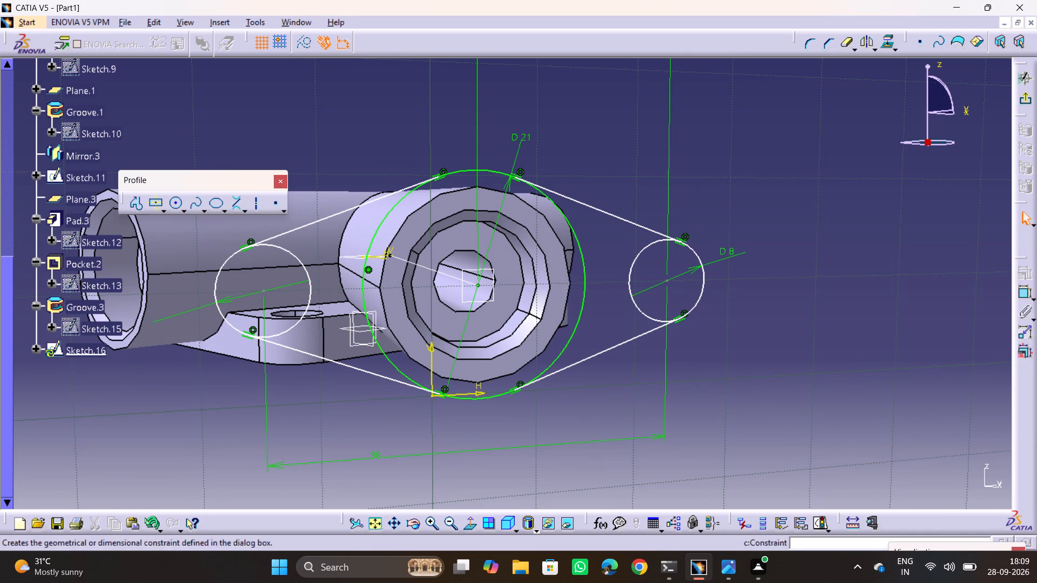
left_click(892, 39)
left_click_drag(857, 140, 858, 130)
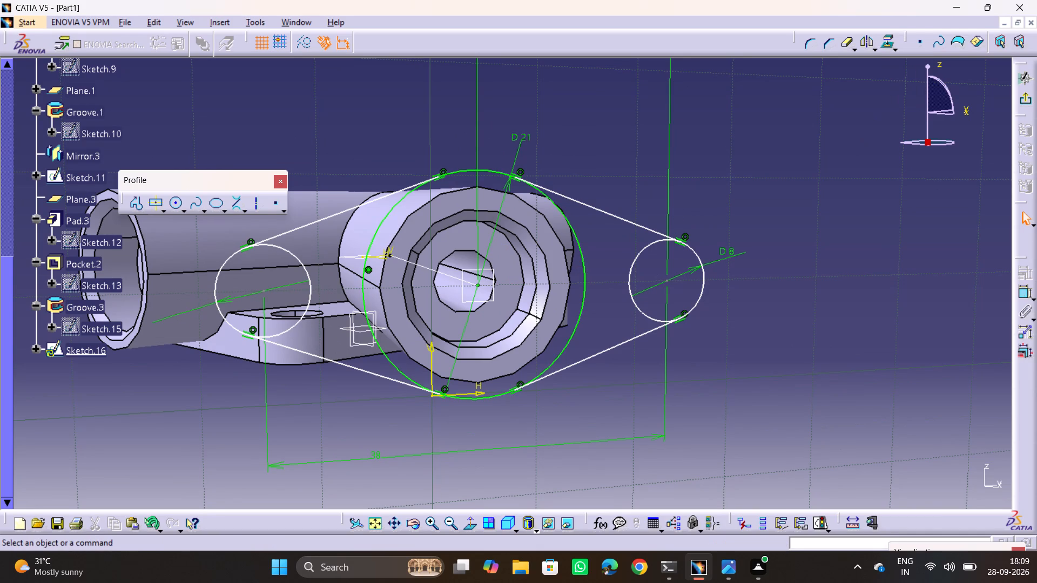
left_click(886, 45)
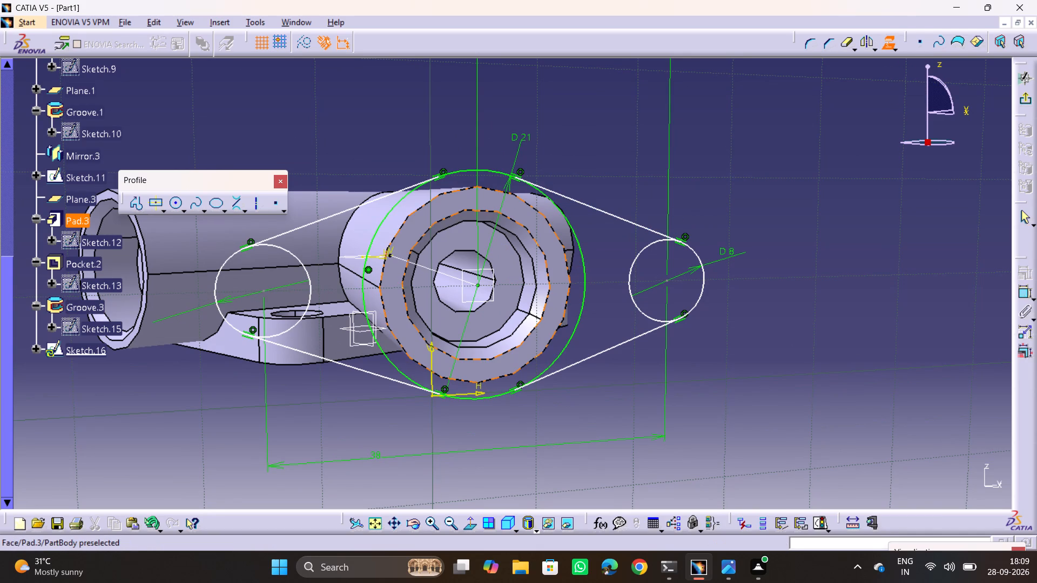
left_click(489, 211)
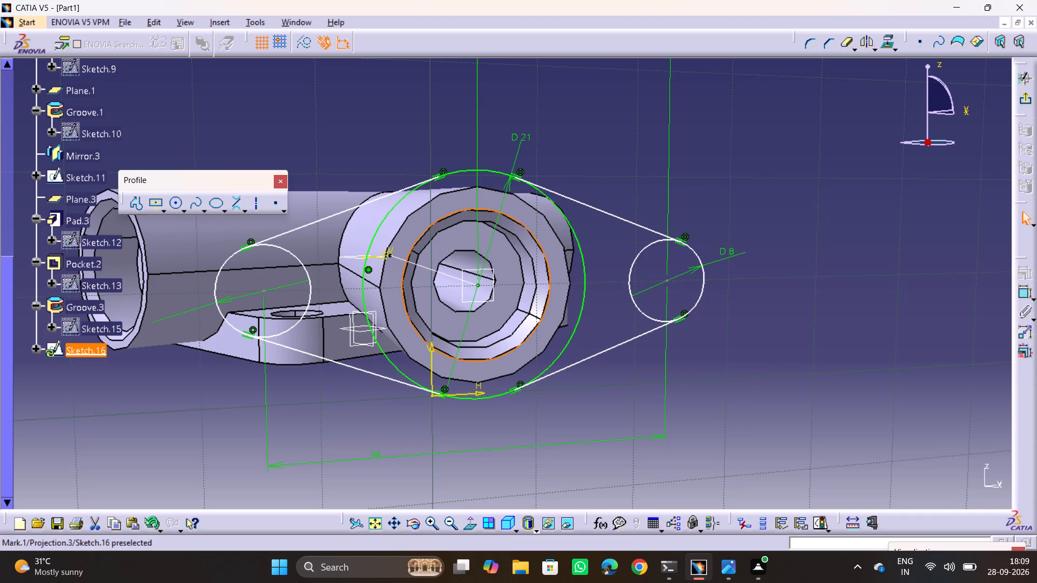
left_click(804, 187)
key("Escape")
key("Escape")
key("Escape")
Trim away the inner arcs of both small circles and the large circle's two side arcs to leave a closed two-eared outline.
middle_click_drag(515, 283, 515, 255)
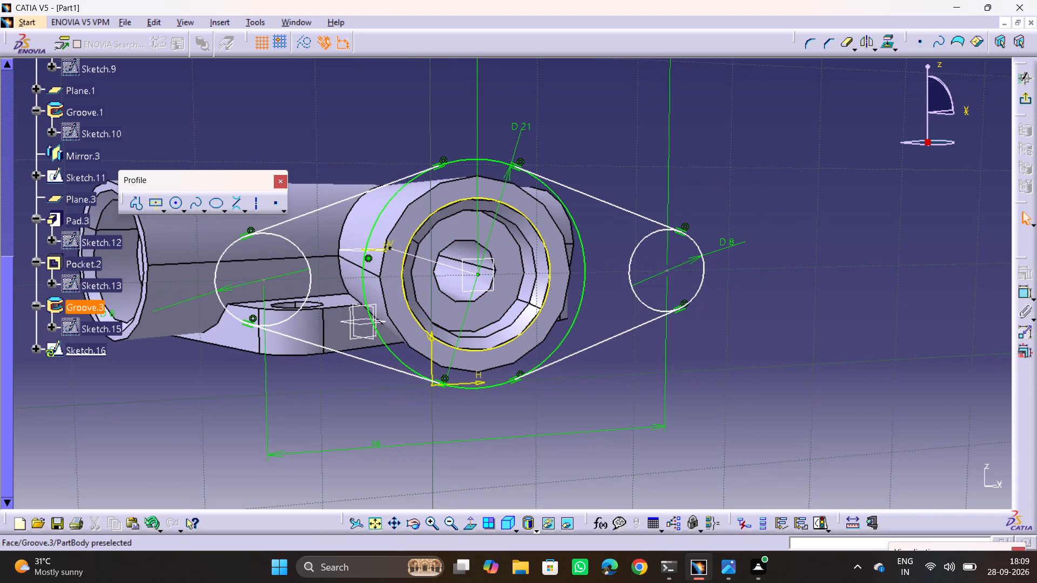
middle_click_drag(550, 209, 591, 120, "ctrl")
left_click(734, 97)
key("Escape")
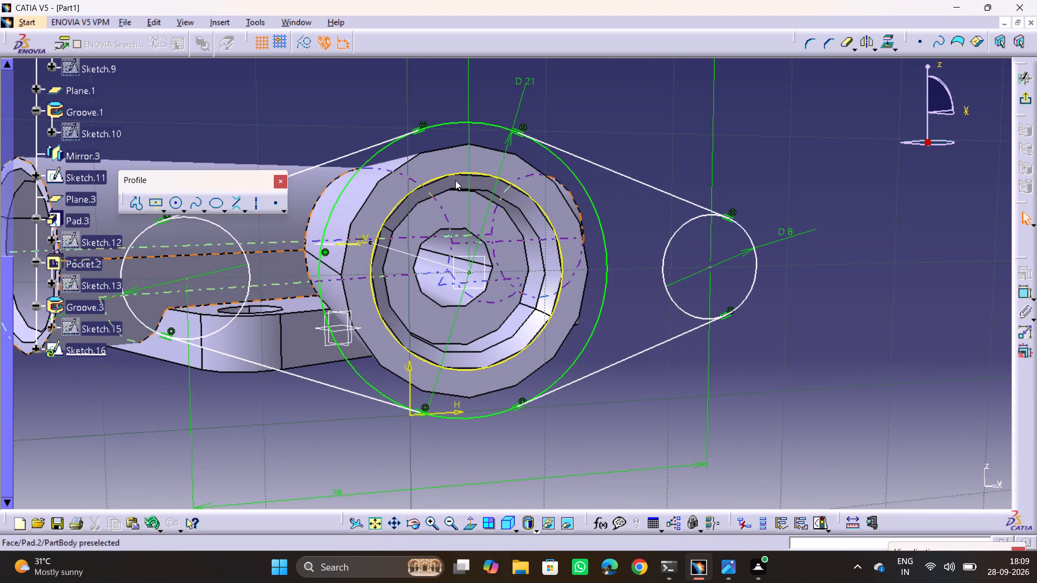
key("Escape")
key("Escape")
key("Escape")
double_click(849, 45)
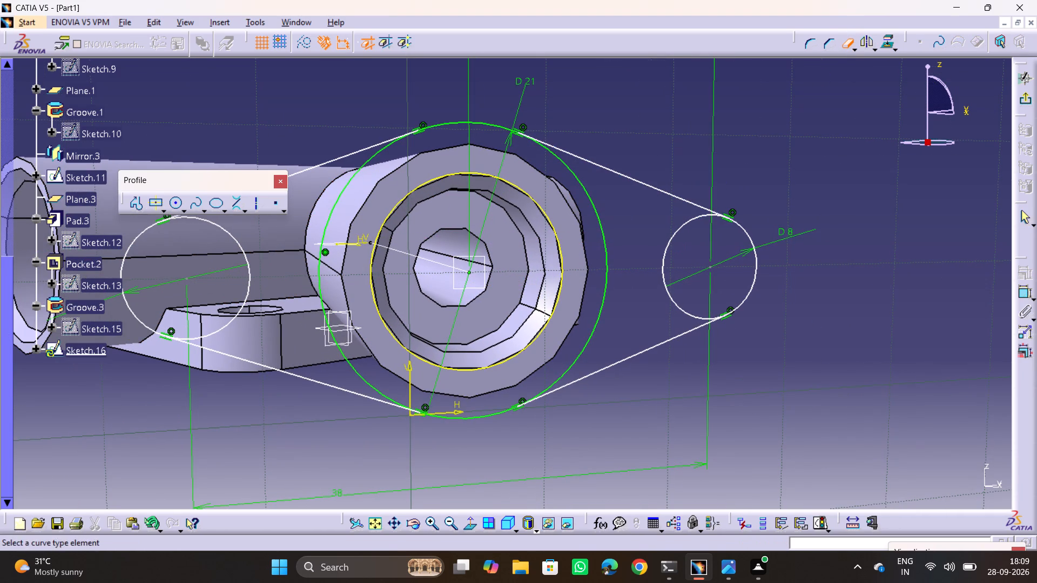
left_click(668, 250)
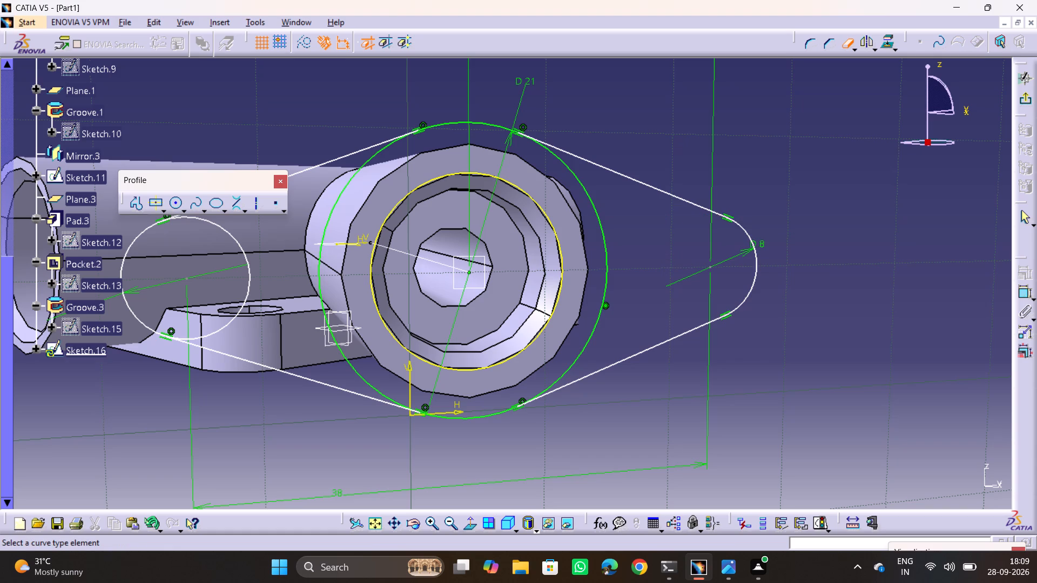
left_click(356, 170)
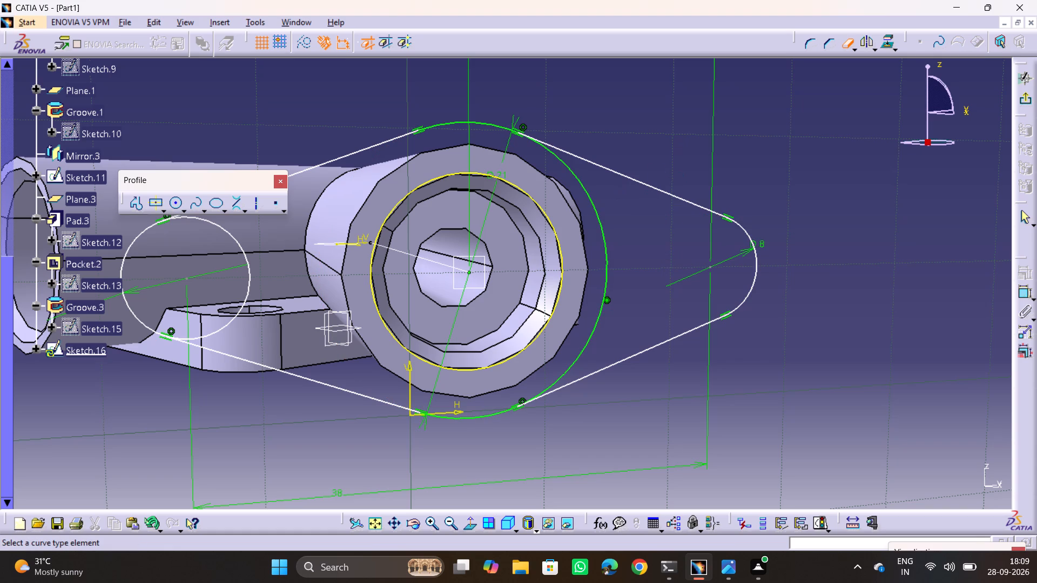
left_click(601, 219)
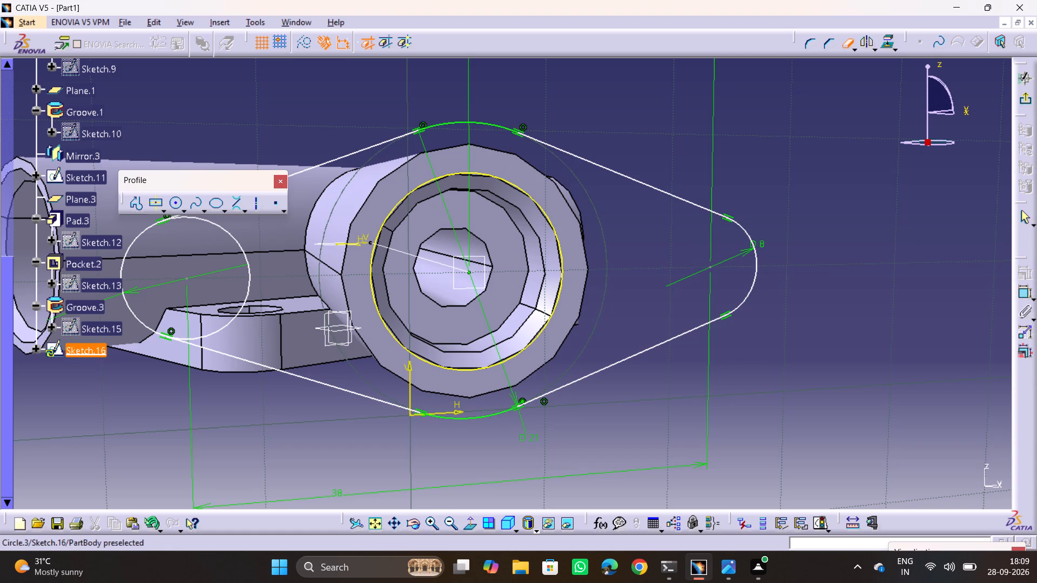
left_click(251, 287)
key("Escape")
Check drawing 6.jpg, draw a hole circle of about 1.6 mm radius in the left ear and make it concentric with the ear arc.
key("alt+Tab")
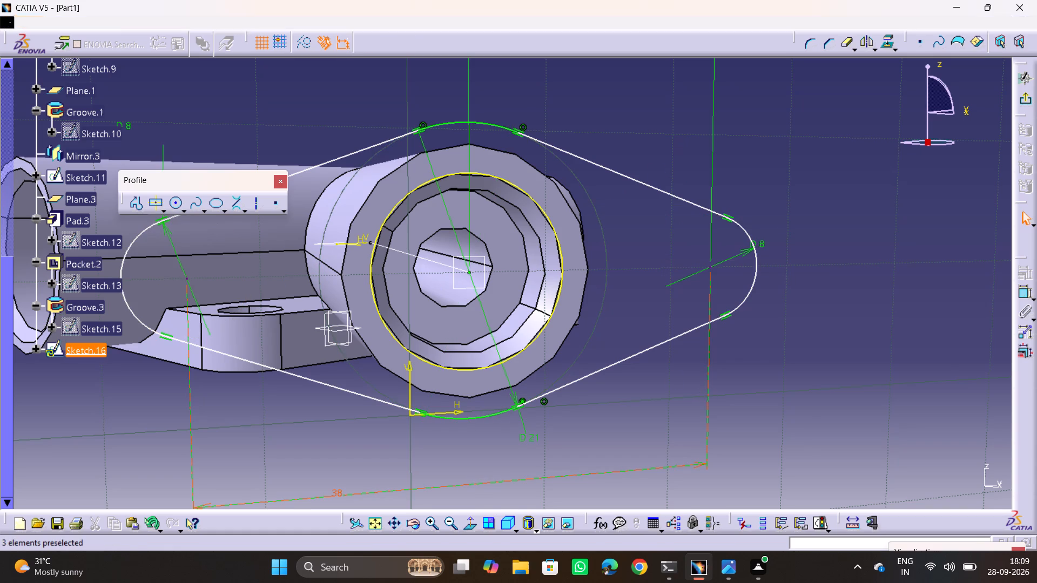
key("alt+Tab")
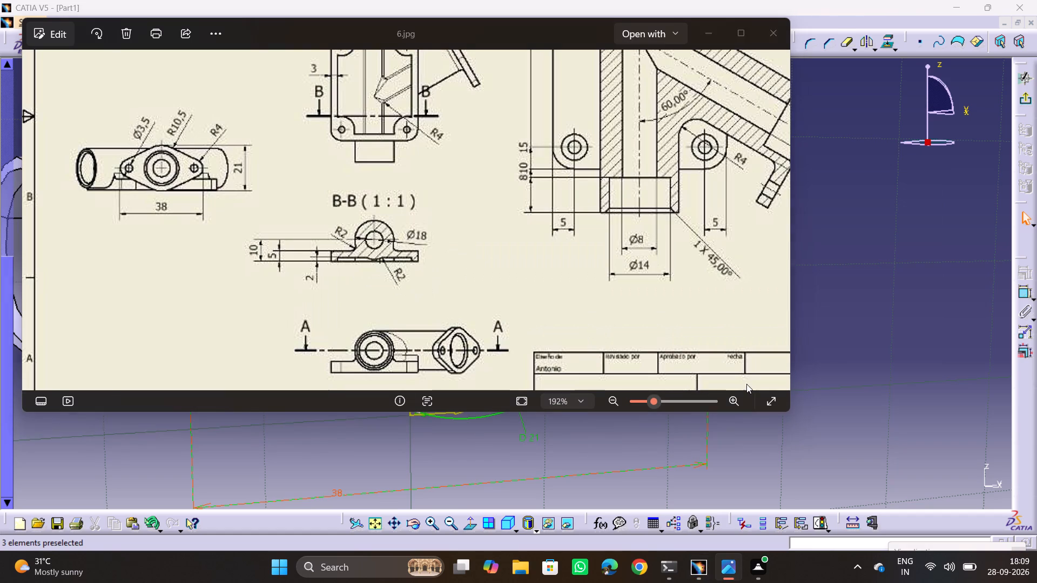
left_click(176, 206)
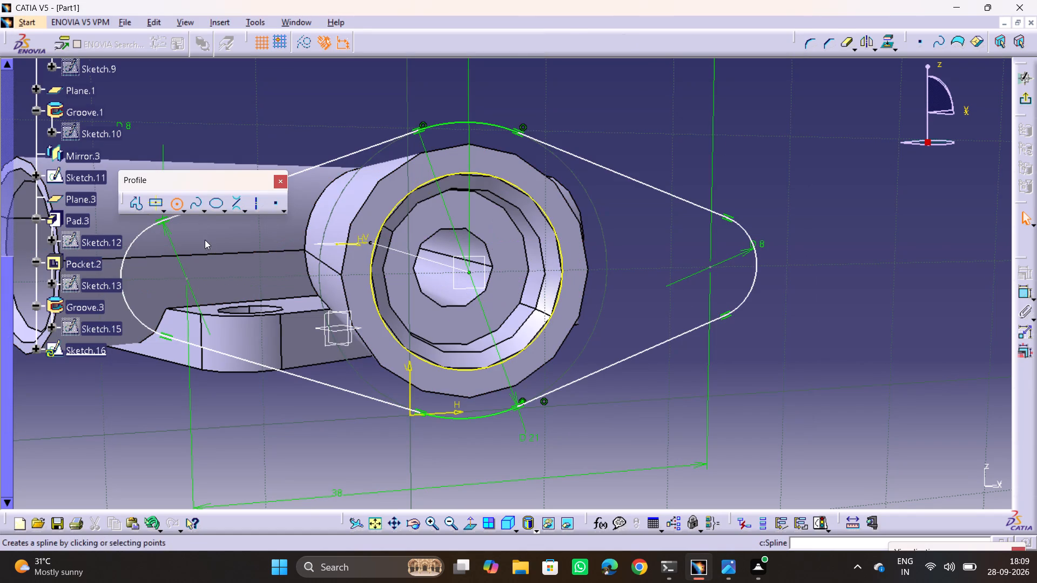
left_click(187, 281)
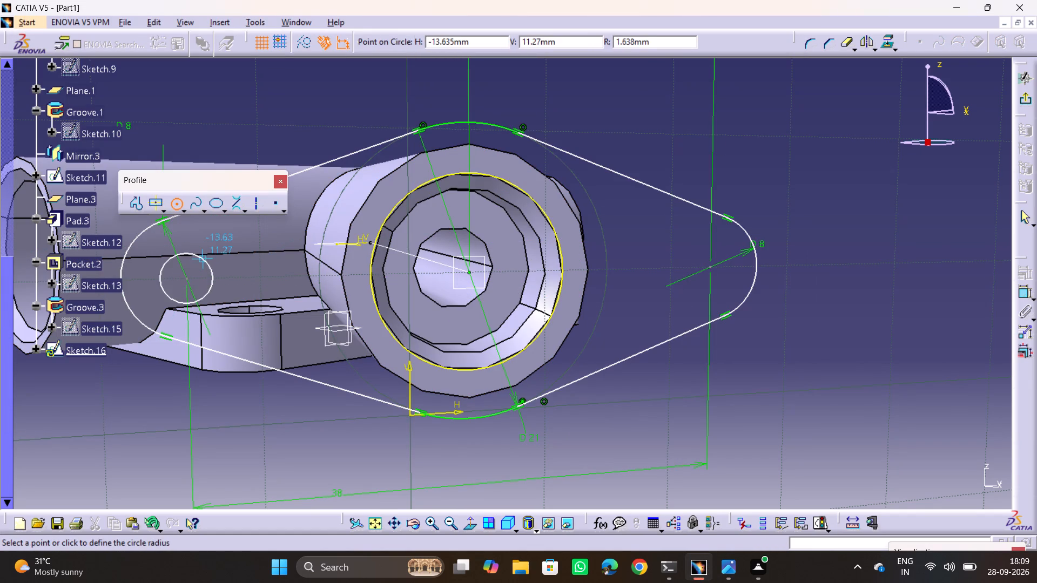
left_click(203, 259)
key("Escape")
key("Escape")
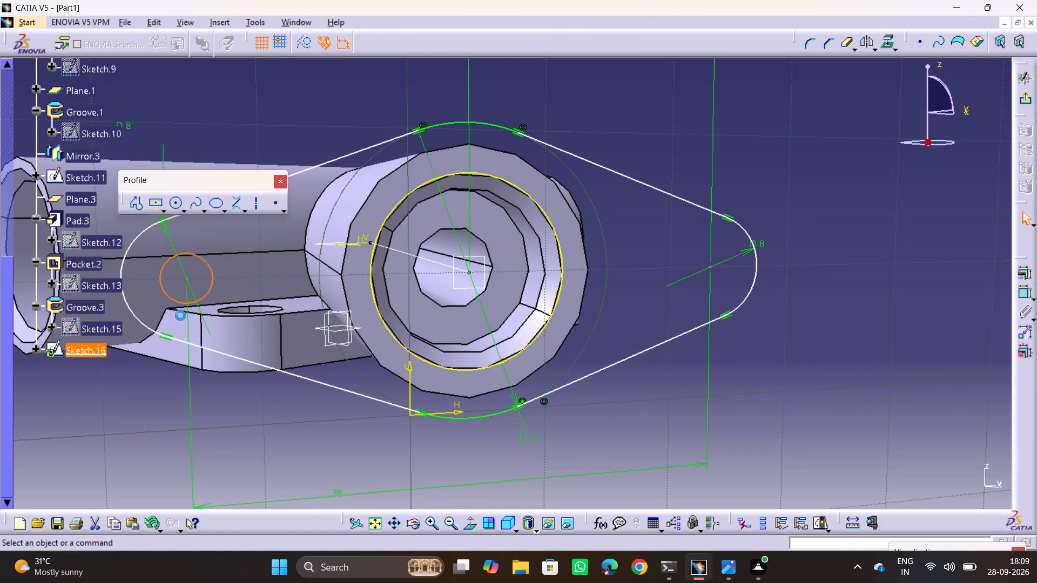
key("Escape")
key("Escape")
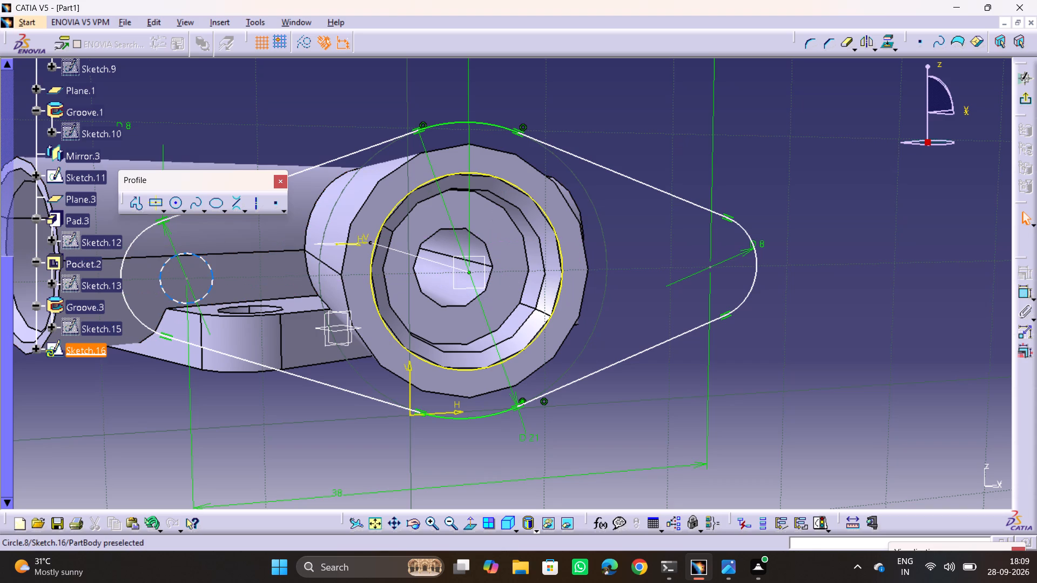
left_click(166, 262)
left_click(139, 232, "ctrl")
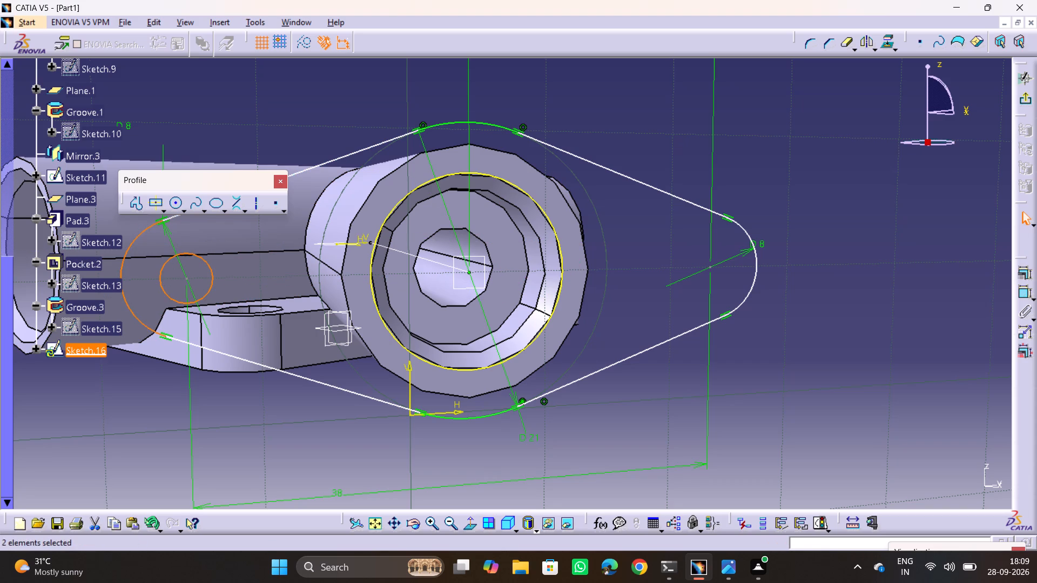
left_click(1022, 277)
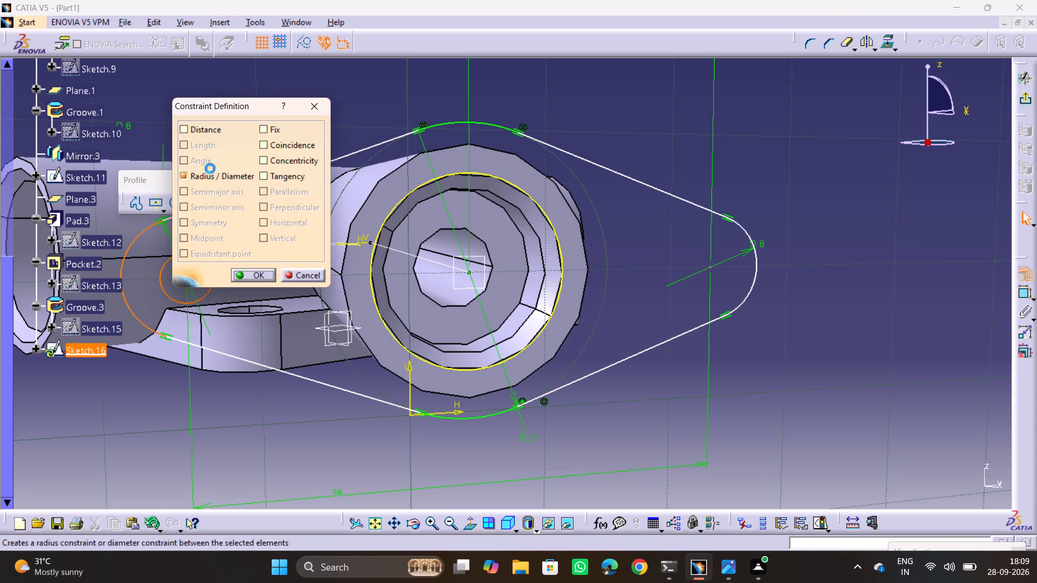
left_click(297, 159)
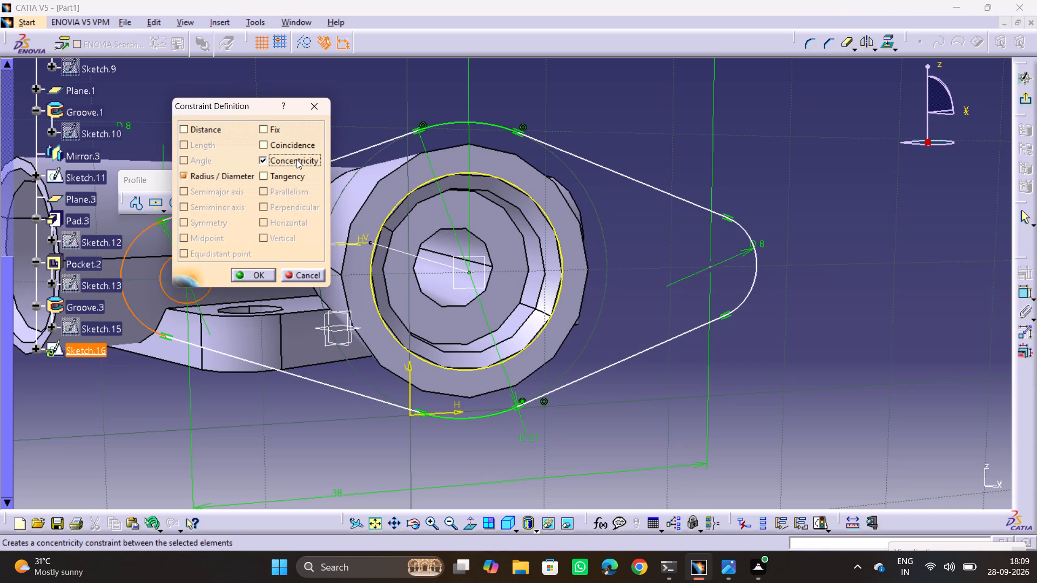
left_click(253, 276)
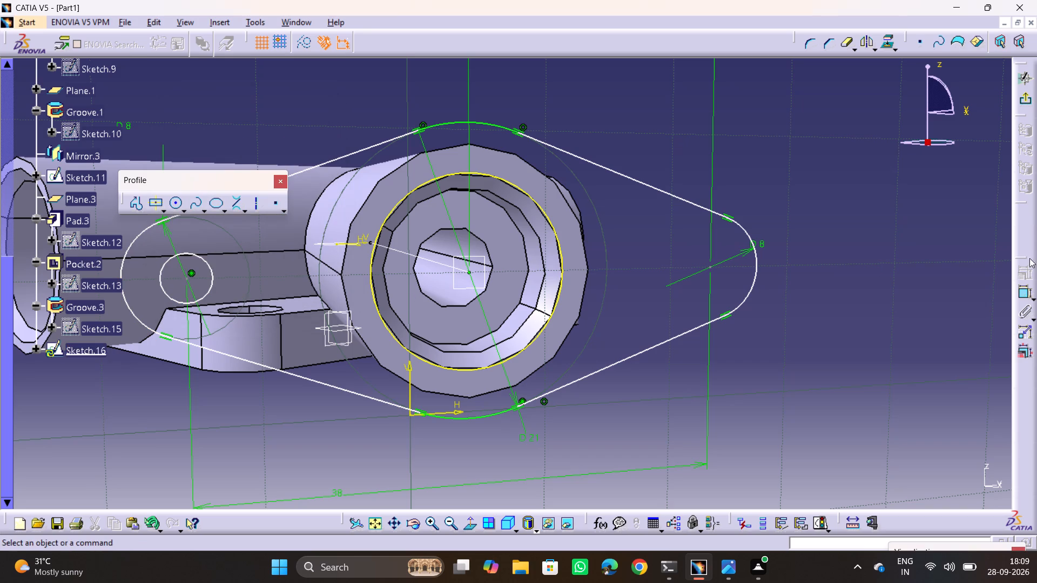
Dimension the left ear's hole circle with a diameter of 3.5 mm.
left_click(1030, 294)
left_click(1011, 308)
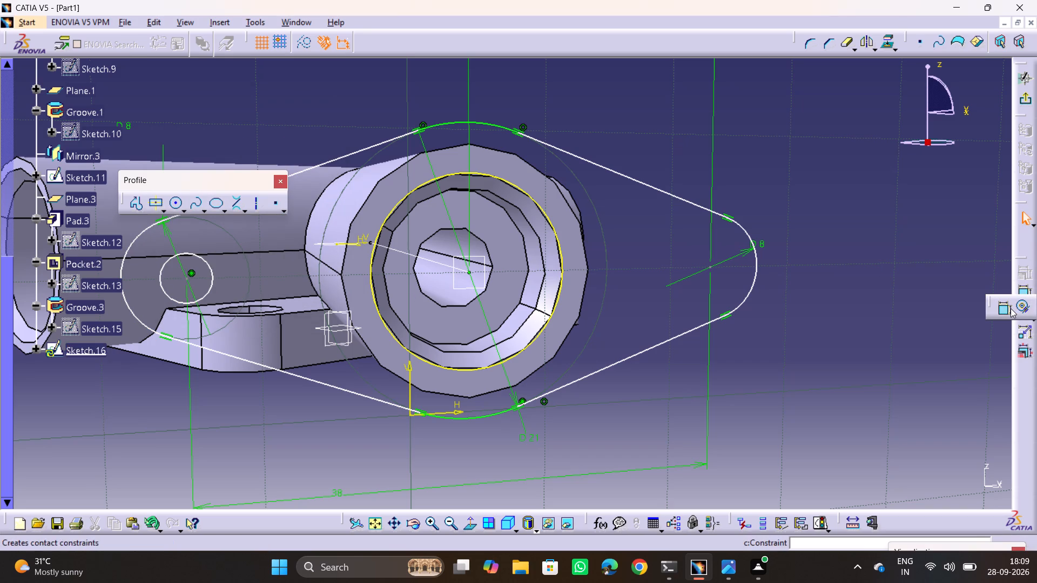
left_click(207, 291)
left_click(125, 427)
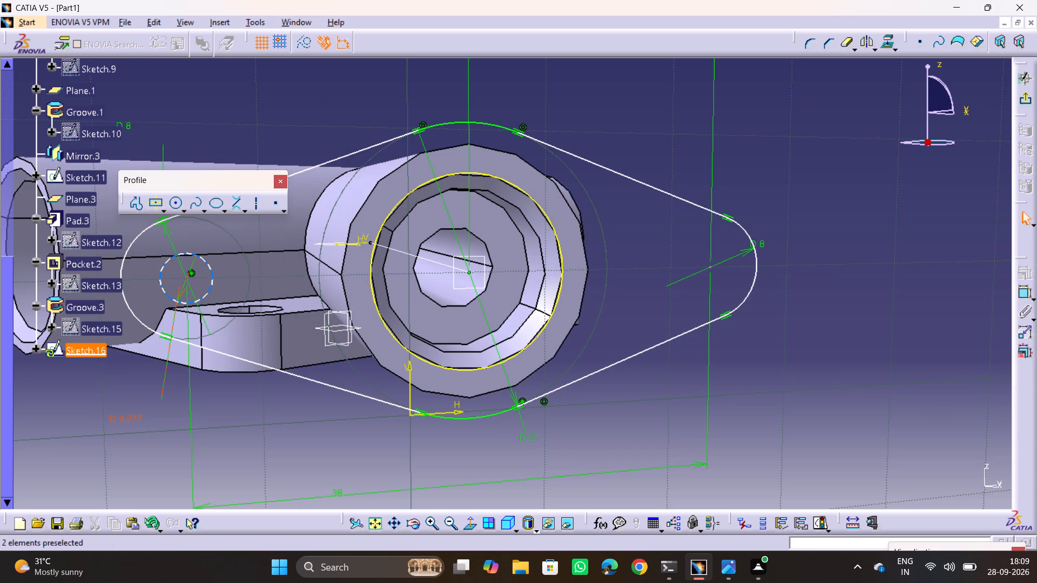
double_click(132, 421)
type("3.5")
key("Return")
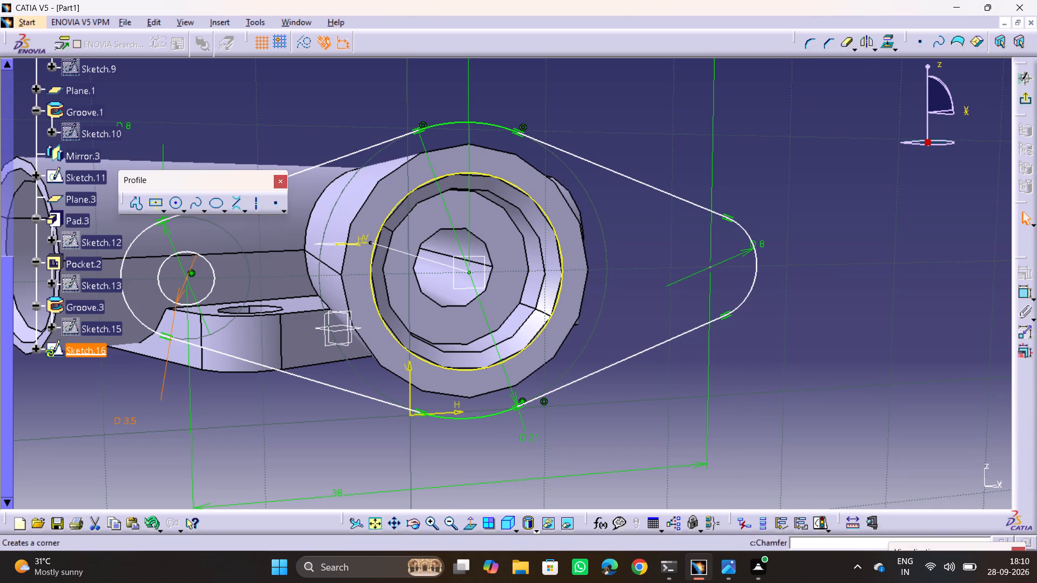
Draw a second small hole circle centred in the right ear at H 23.33 mm, V 10 mm.
left_click(178, 206)
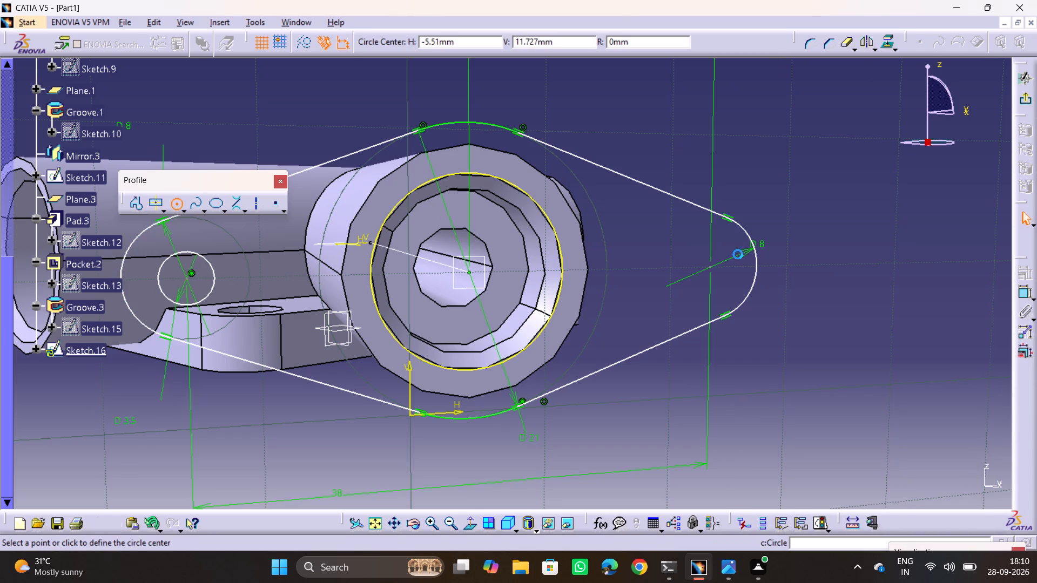
left_click(710, 268)
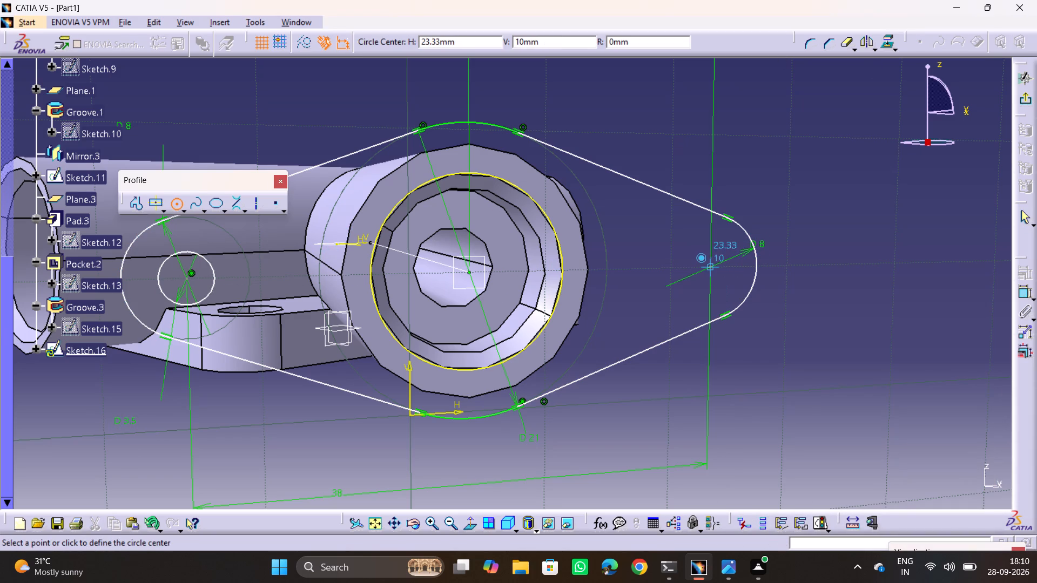
left_click(689, 245)
left_click(1027, 274)
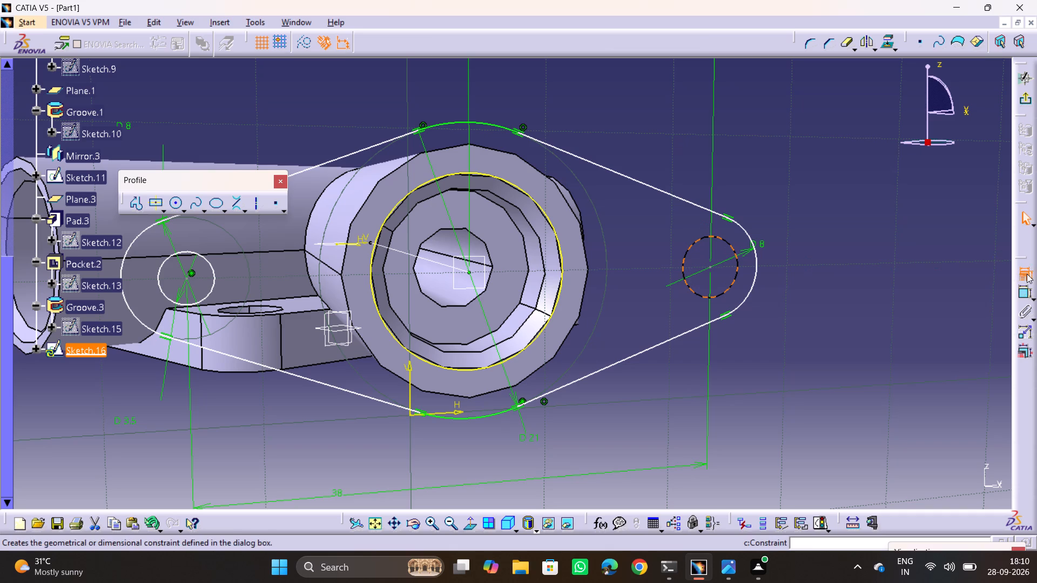
left_click(296, 275)
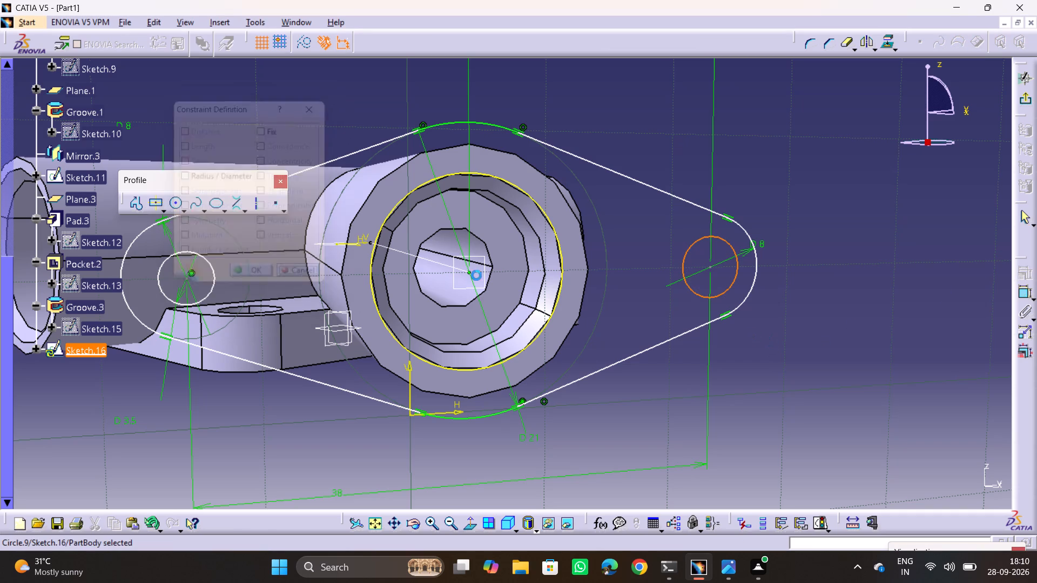
Make the right ear's hole circle concentric with the right ear's outer arc.
left_click_drag(1025, 293, 1012, 293)
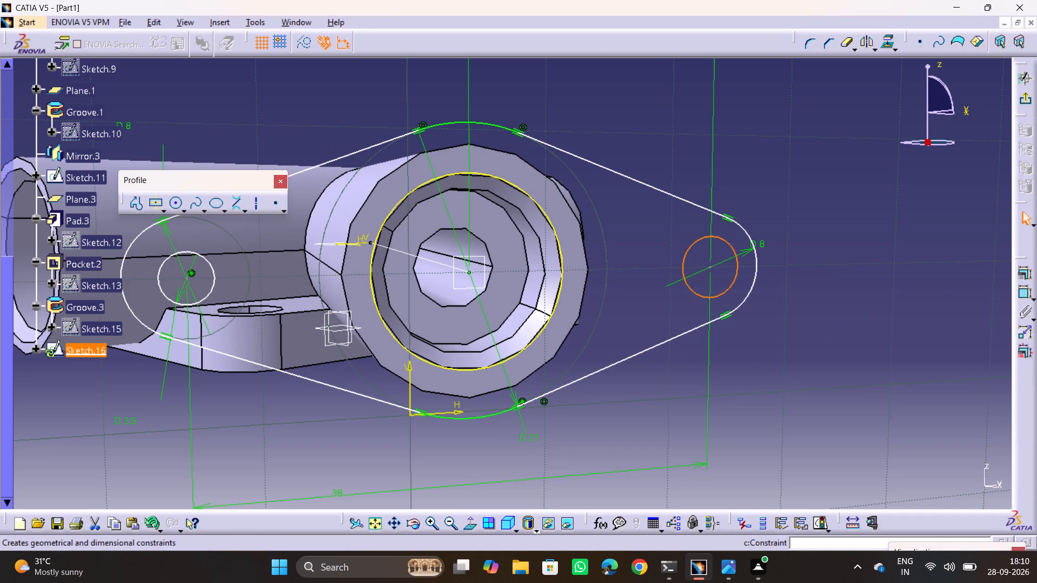
key("Escape")
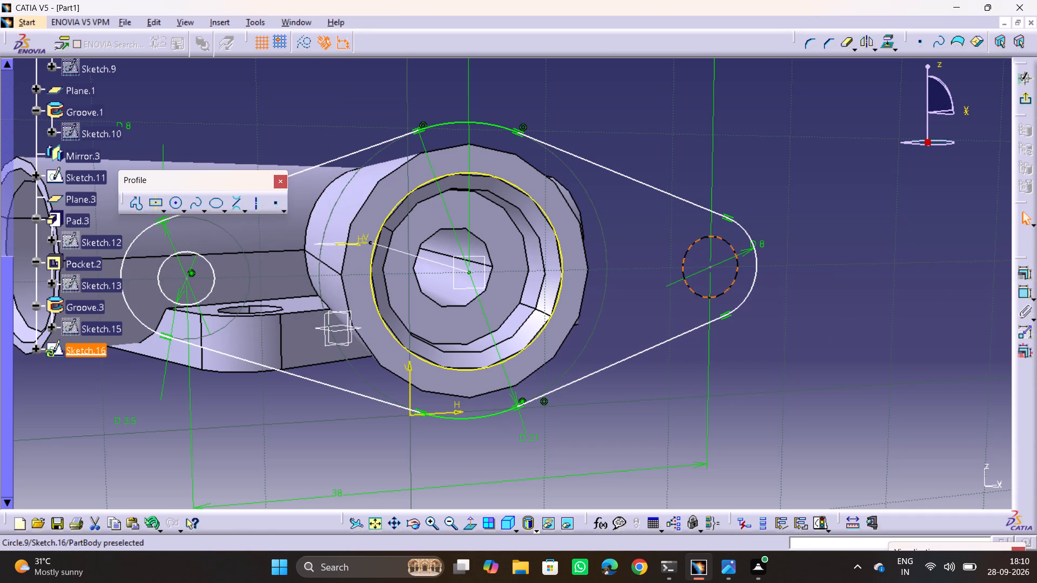
left_click(750, 289, "ctrl")
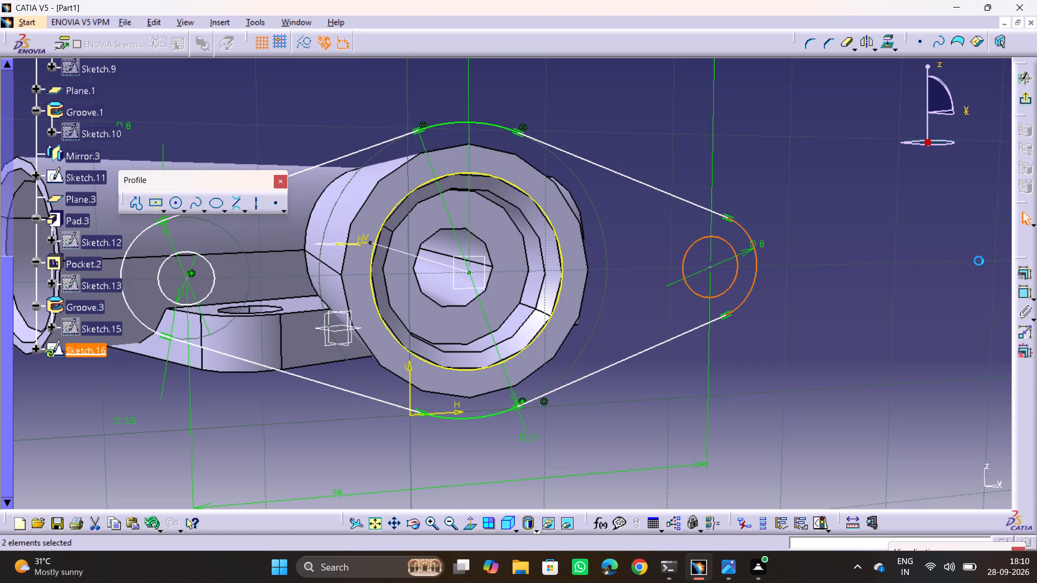
left_click(1035, 273)
left_click(1020, 278)
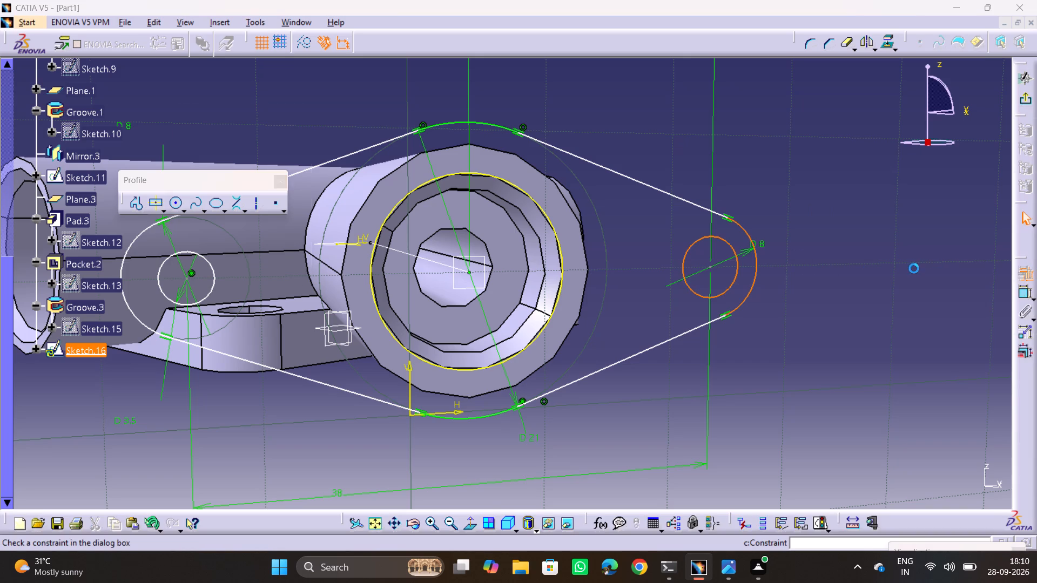
left_click(284, 161)
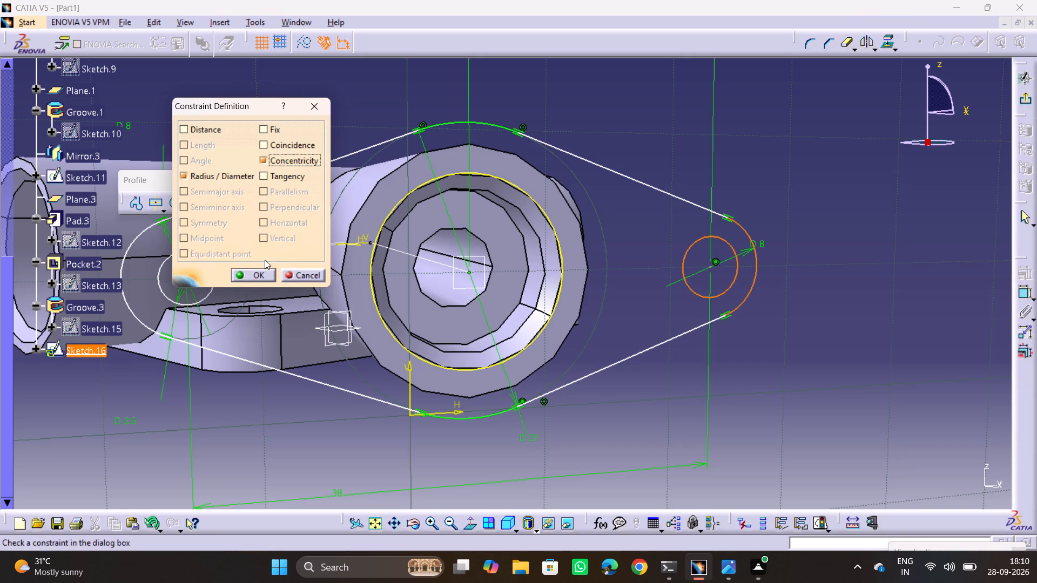
left_click(257, 274)
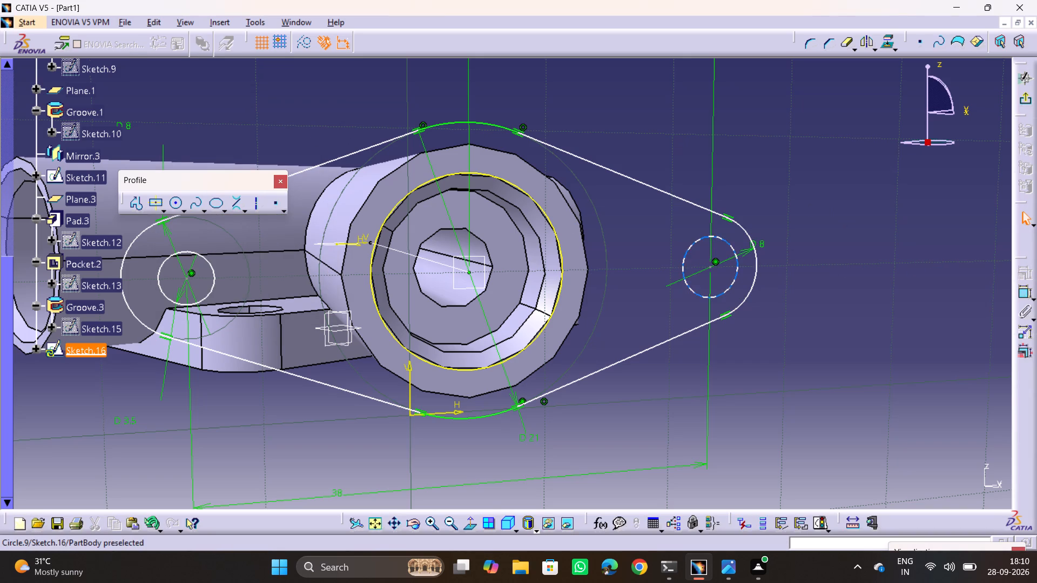
Dimension the right ear's hole circle with a diameter of 3.5 mm and exit the flange sketch.
left_click(736, 281)
left_click(1023, 291)
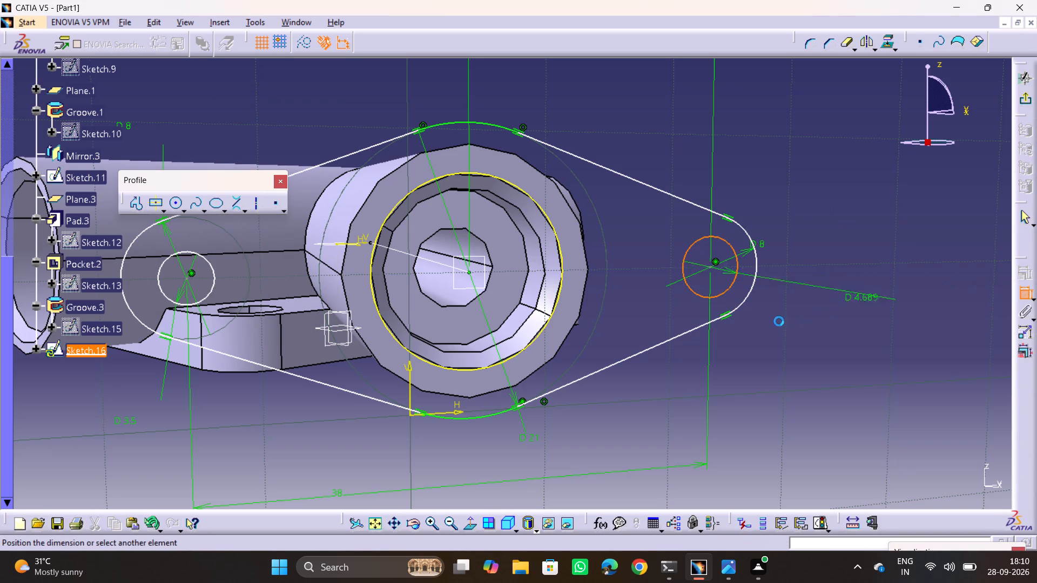
left_click(771, 321)
double_click(785, 316)
type("3.5")
key("Return")
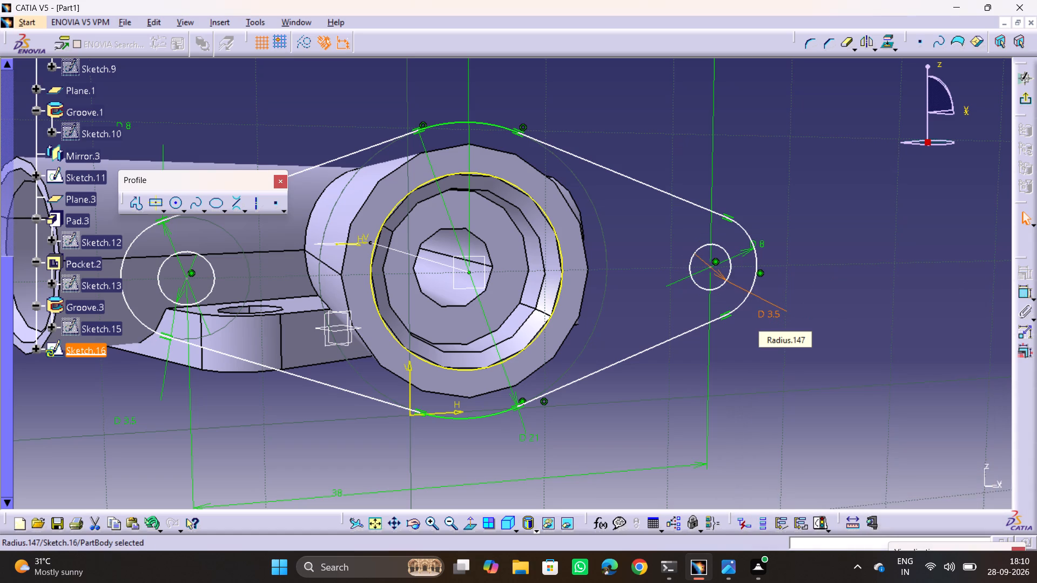
left_click(827, 323)
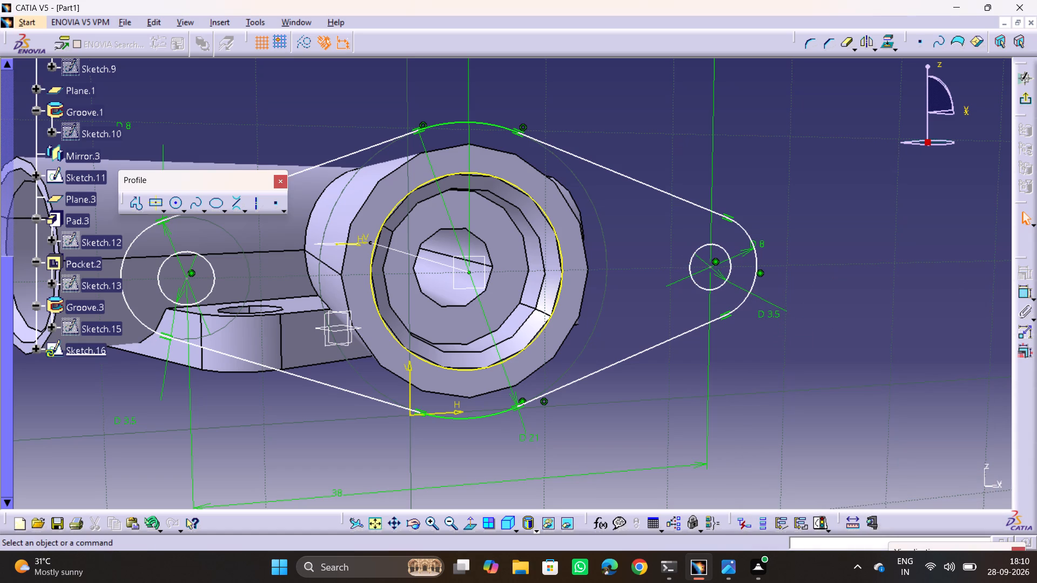
left_click(889, 342)
key("Escape")
key("Escape")
key("Escape")
key("Escape")
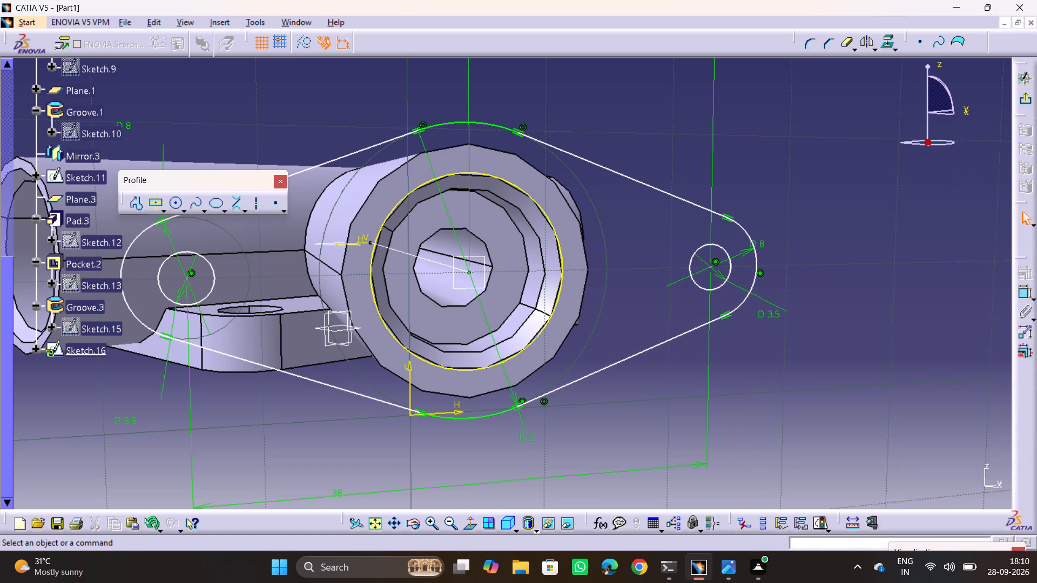
left_click(1027, 97)
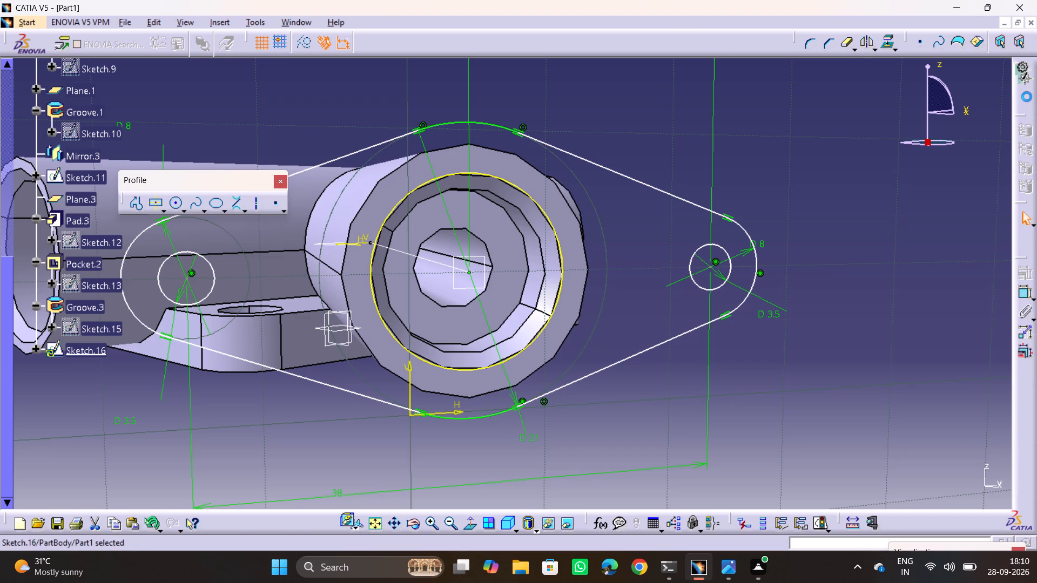
Pad the two-eared flange sketch at the branch's end by 3 mm.
middle_click_drag(577, 329, 985, 377)
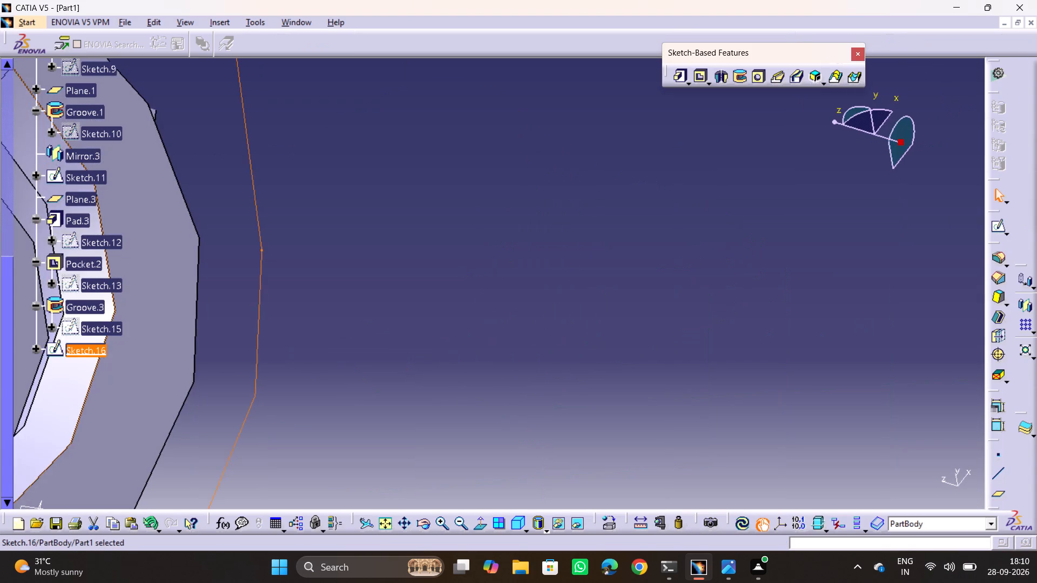
middle_click_drag(346, 226, 379, 374, "ctrl")
middle_click_drag(436, 255, 466, 316, "ctrl")
left_click(538, 301)
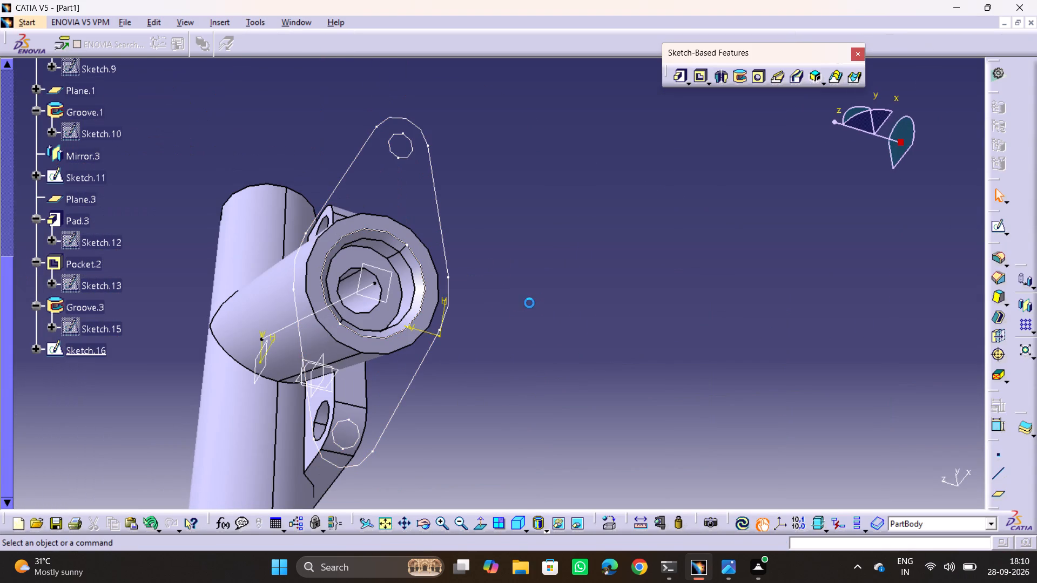
left_click(442, 230)
left_click(663, 294)
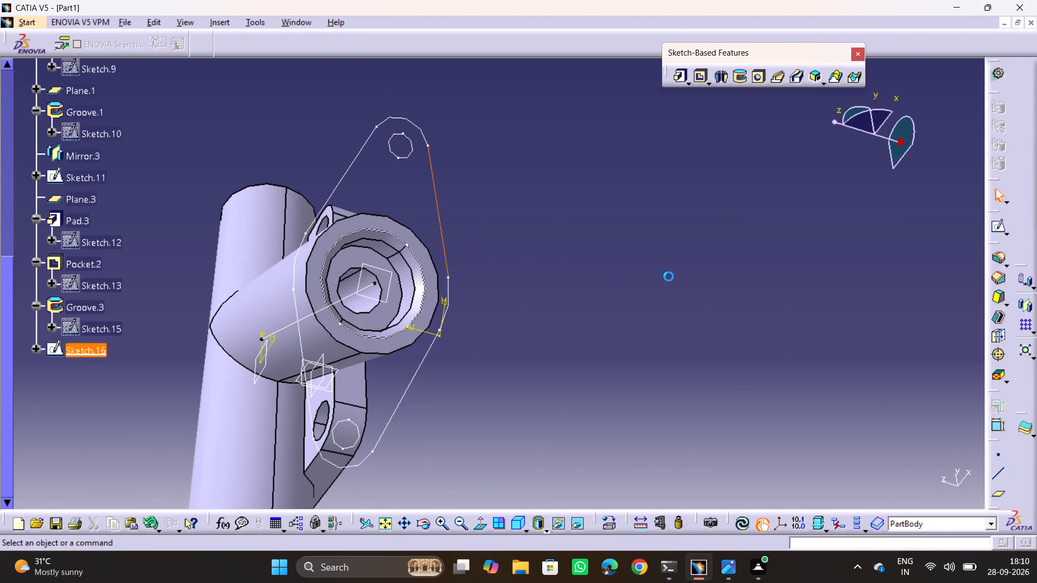
left_click(682, 74)
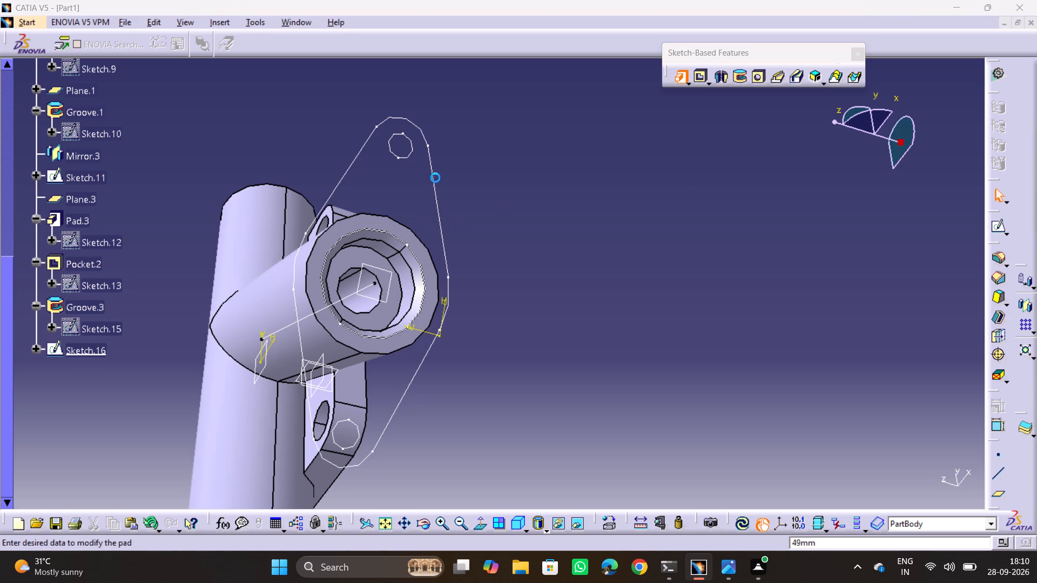
left_click(433, 197)
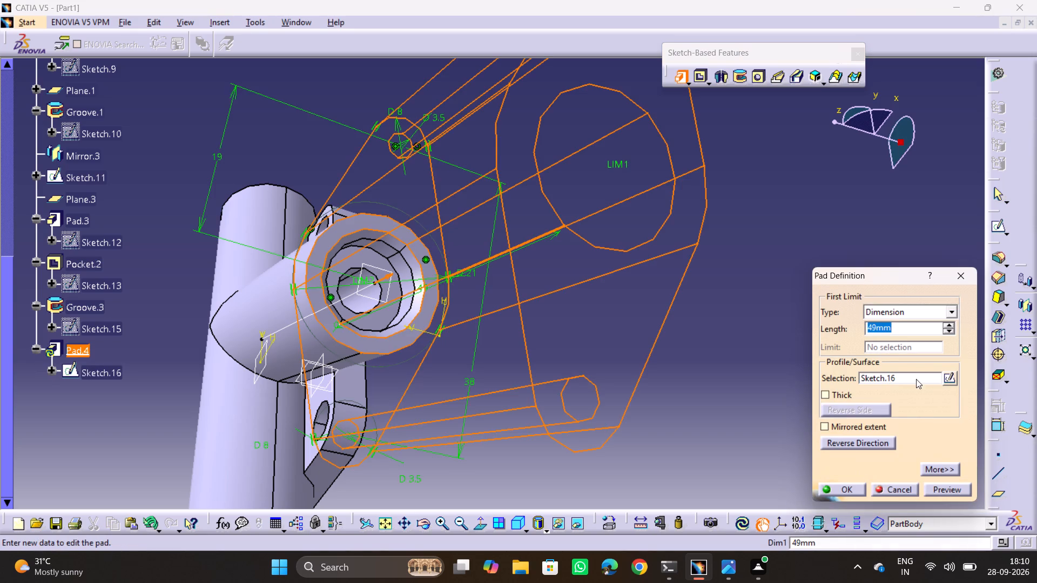
key("3")
key("Return")
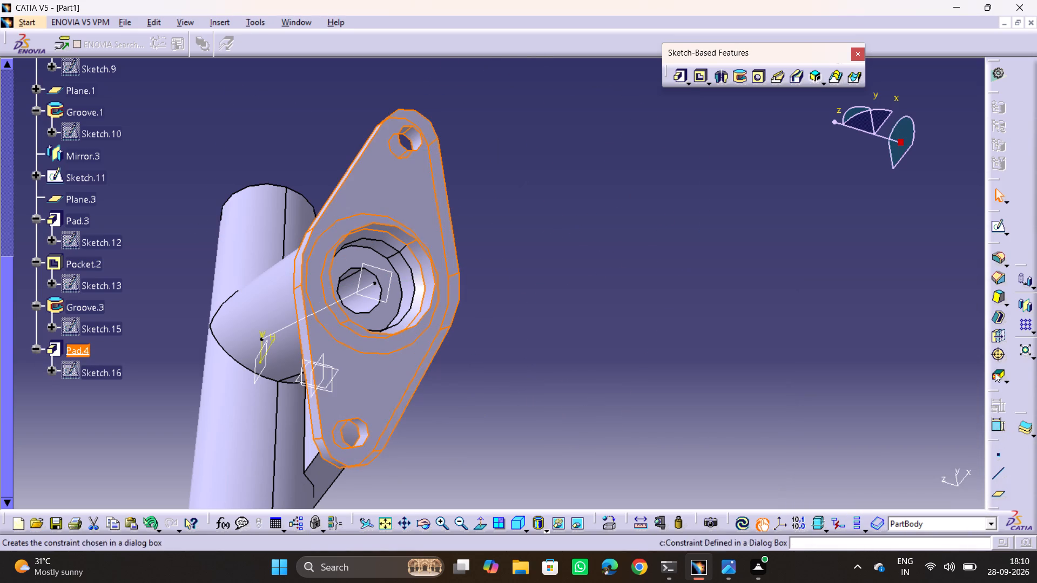
left_click(680, 205)
Hide the sketch containing the branch pipe's centre line, Sketch.11.
middle_click_drag(651, 212, 683, 363, "ctrl")
middle_click_drag(514, 262, 543, 143, "ctrl")
scroll(509, 185, "down", 1)
middle_click_drag(509, 185, 740, 216)
left_click_drag(509, 185, 740, 215)
scroll(509, 185, "down", 1)
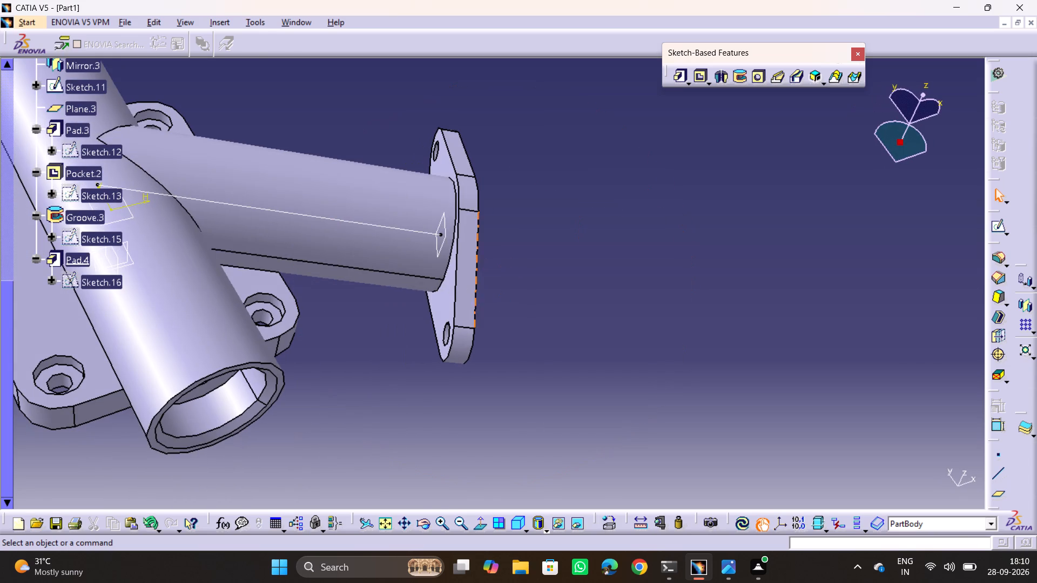
left_click(359, 220)
right_click(359, 220)
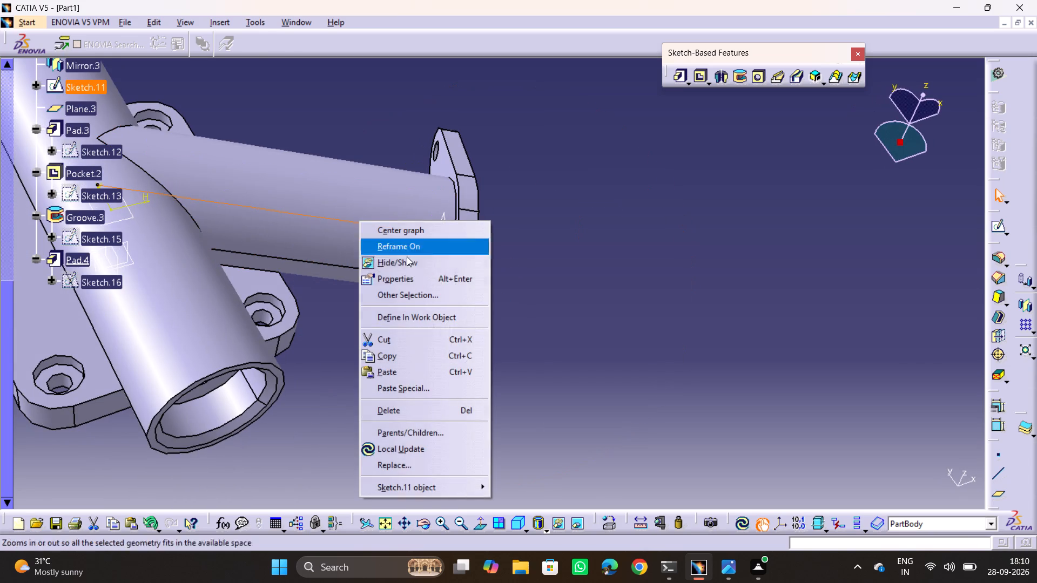
left_click(419, 266)
Inspect the whole branched pipe body from several sides, including the base plate's underside and the end flange.
middle_click_drag(569, 229, 579, 324, "ctrl")
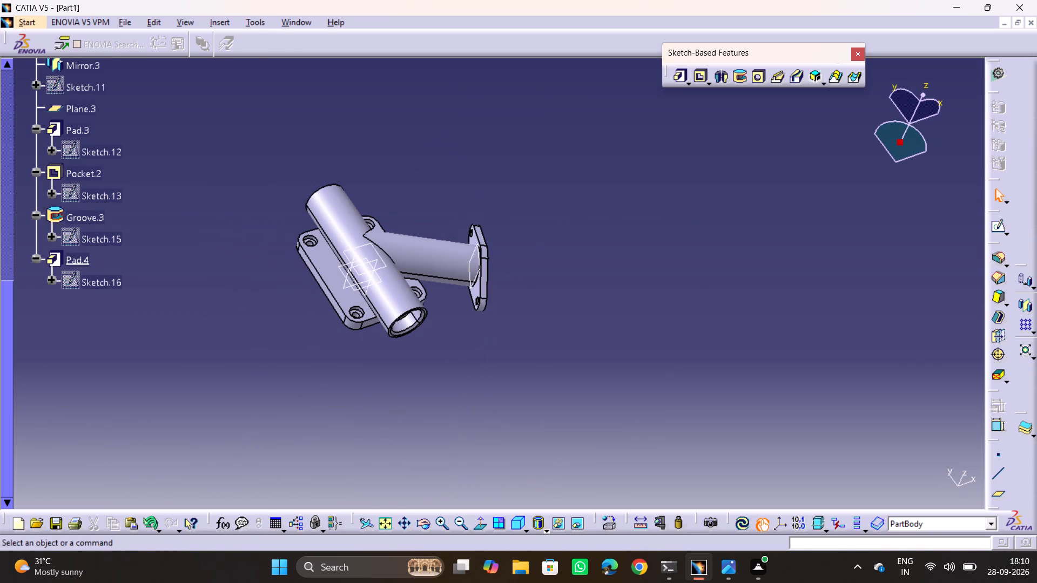
middle_click_drag(588, 301, 386, 302)
left_click_drag(579, 304, 386, 302)
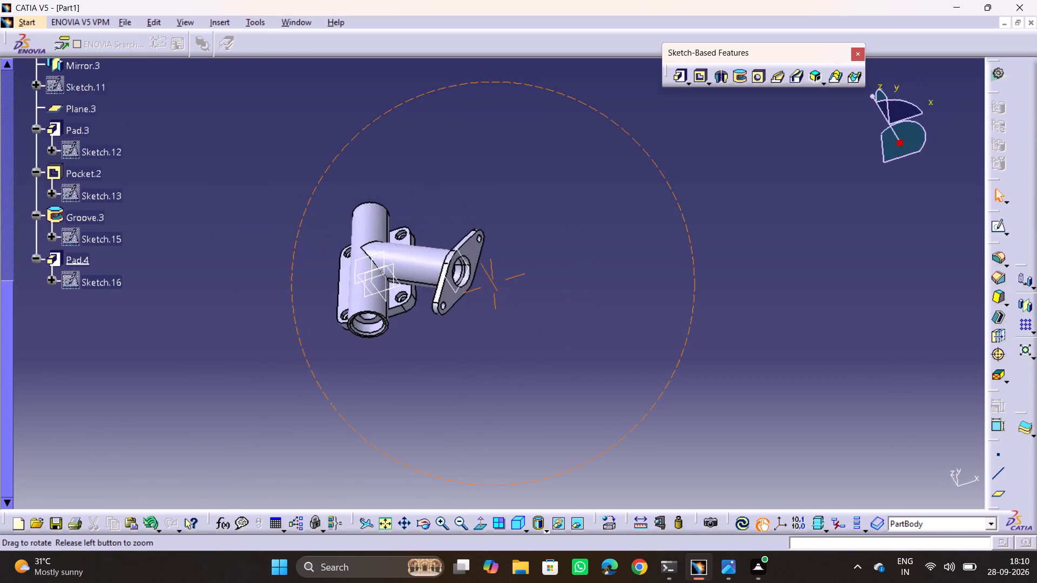
left_click_drag(386, 302, 406, 387)
middle_click_drag(386, 302, 406, 387)
middle_click_drag(418, 242, 446, 288, "ctrl")
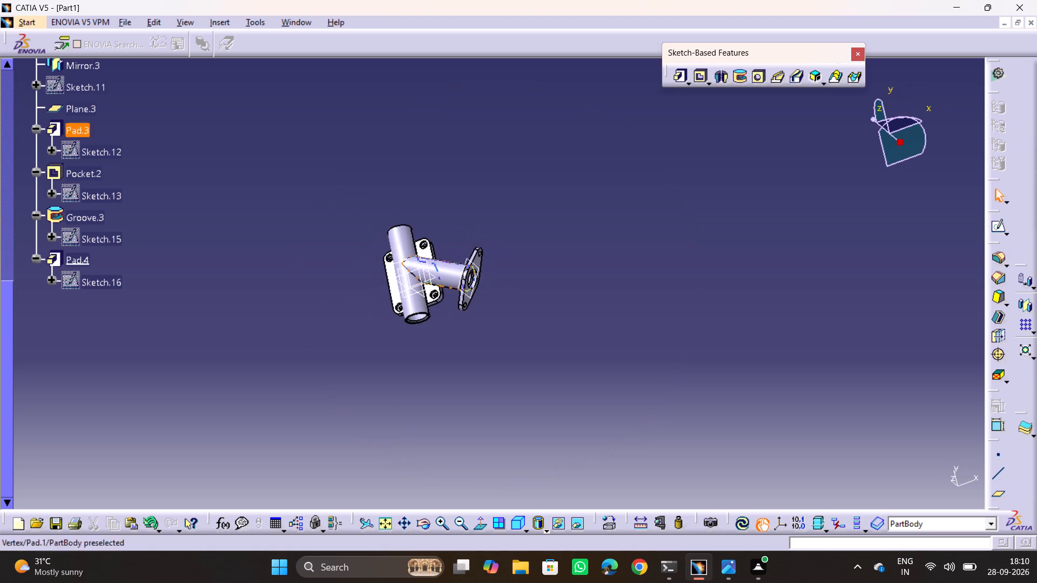
middle_click_drag(415, 333, 467, 66)
left_click_drag(409, 331, 467, 66)
middle_click_drag(459, 330, 449, 180)
left_click_drag(456, 297, 449, 180)
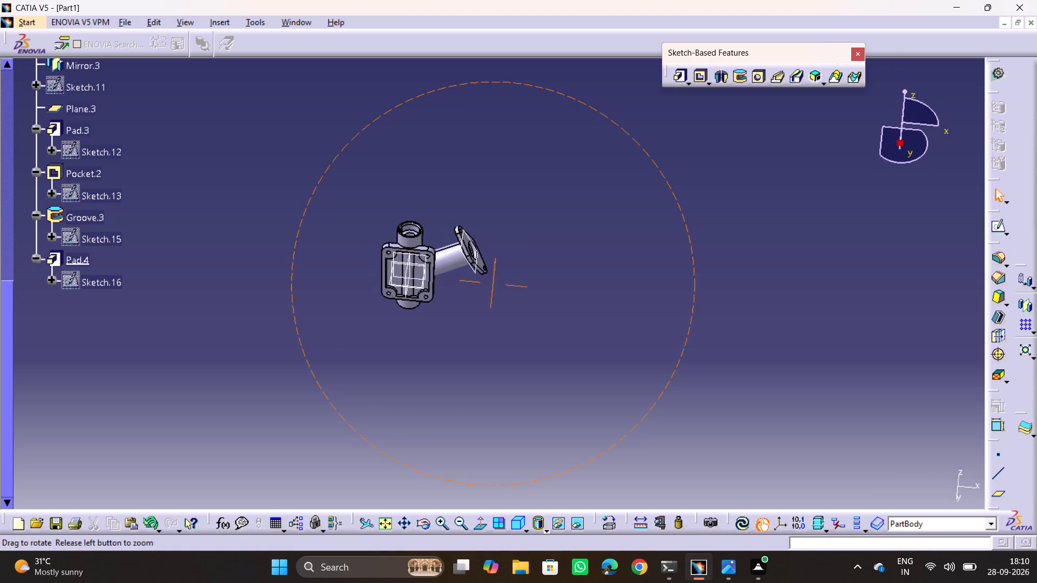
middle_click_drag(449, 180, 445, 496)
left_click_drag(449, 180, 445, 496)
middle_click_drag(453, 274, 495, 154, "ctrl")
middle_click_drag(377, 171, 721, 334)
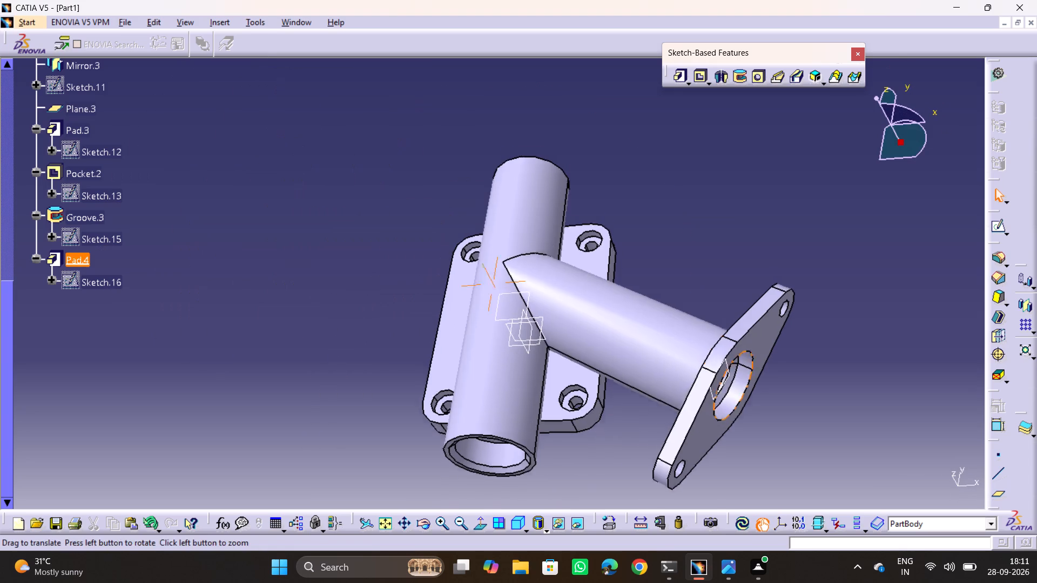
middle_click_drag(656, 300, 723, 327)
scroll(656, 300, "down", 1)
left_click_drag(656, 300, 724, 327)
middle_click_drag(848, 304, 840, 296)
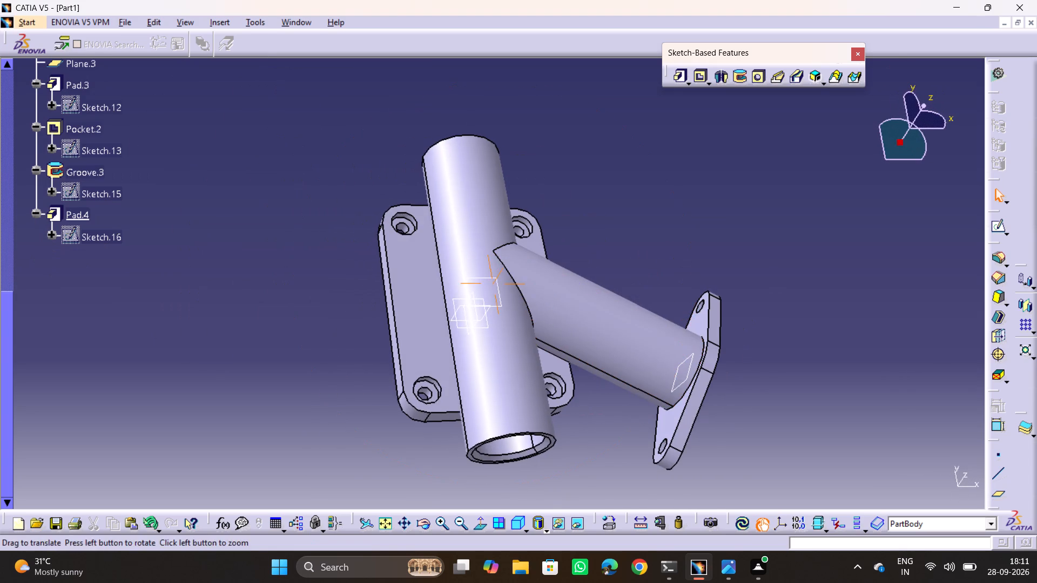
middle_click_drag(840, 296, 792, 263)
Save the part in the JI folder under the name C28.
key("ctrl+s")
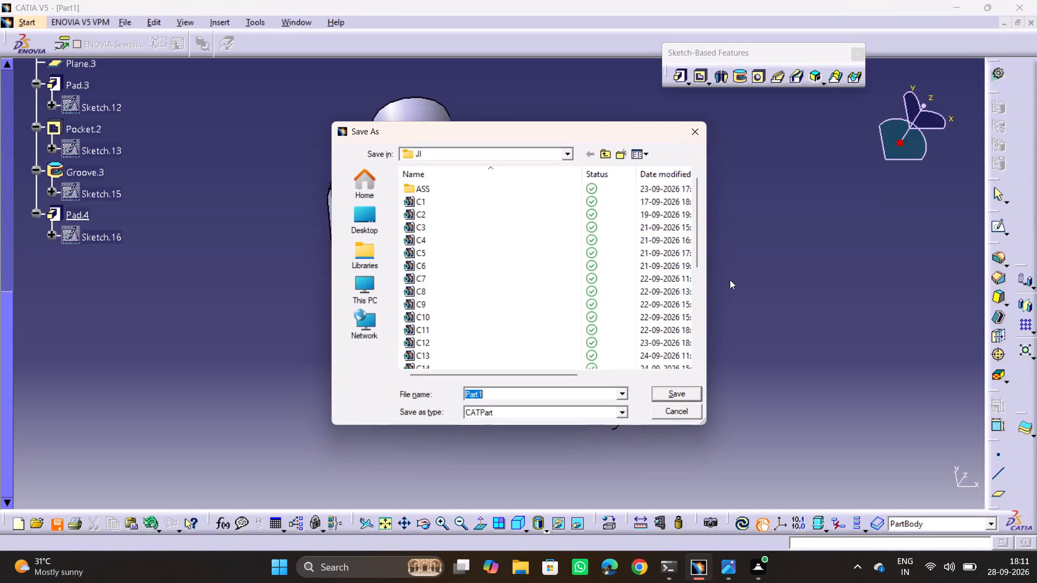
scroll(426, 328, "down", 9)
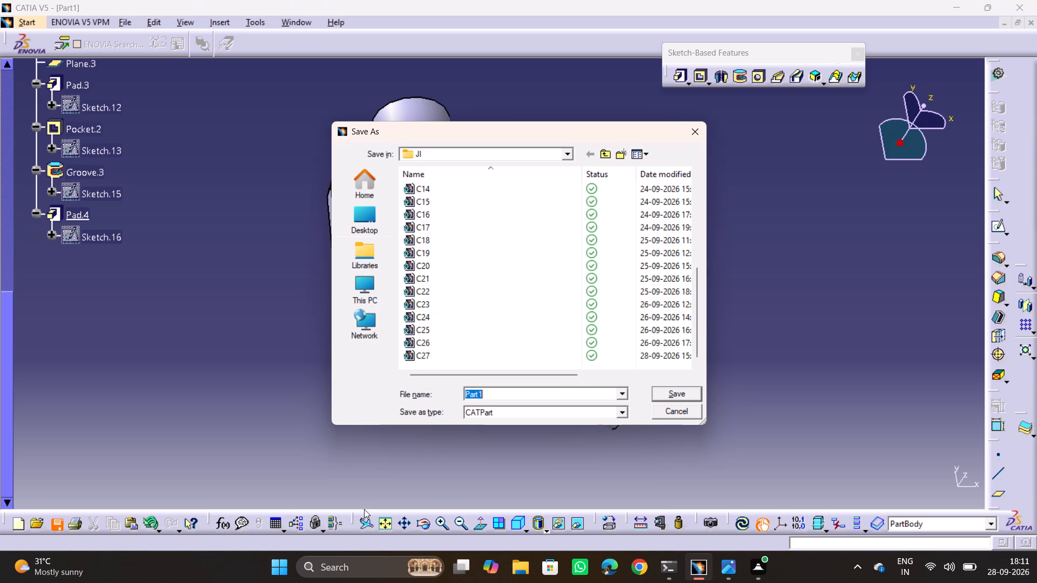
scroll(475, 349, "down", 4)
type("C28")
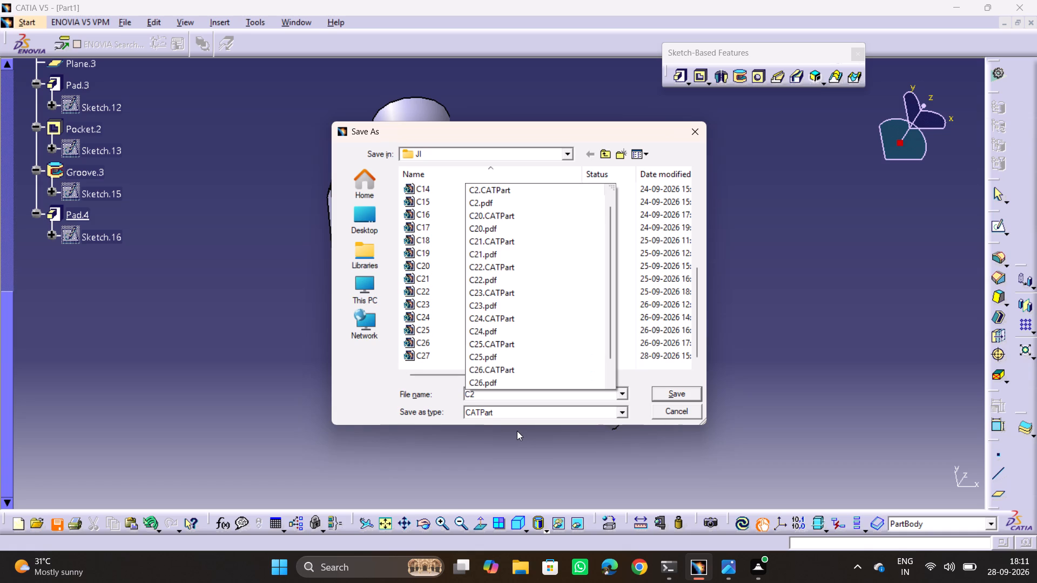
key("Return")
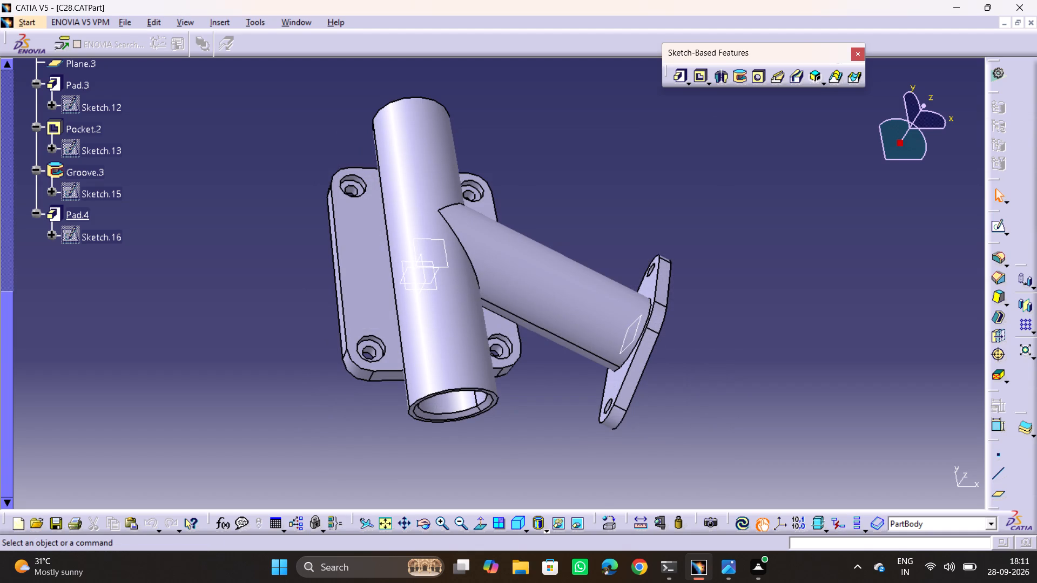
Create a drawing of the part on an ISO A0 sheet at 1:1 with automatic front, bottom and right views.
middle_click_drag(690, 359, 460, 244)
left_click_drag(687, 359, 461, 243)
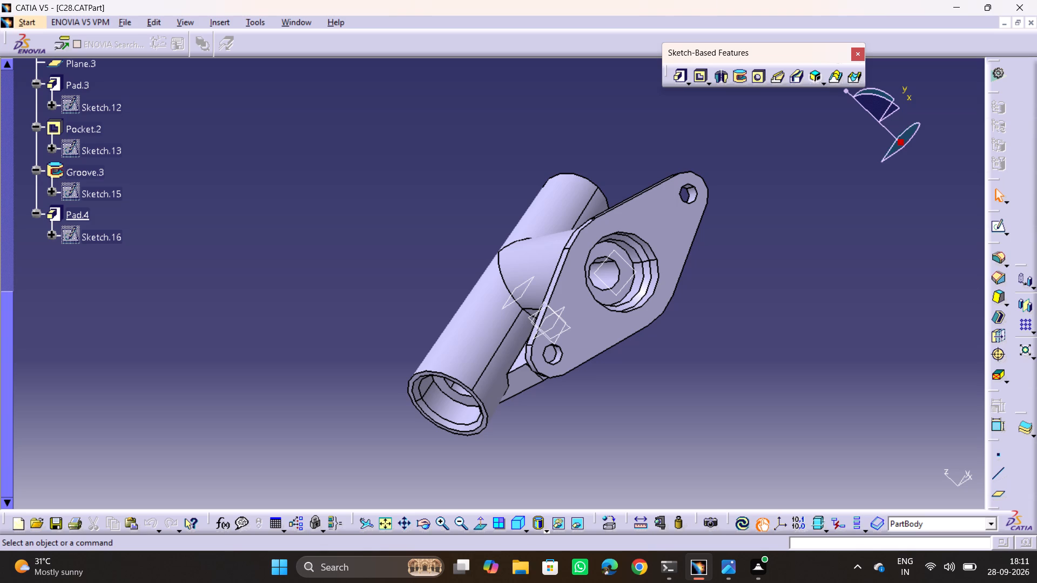
left_click(28, 19)
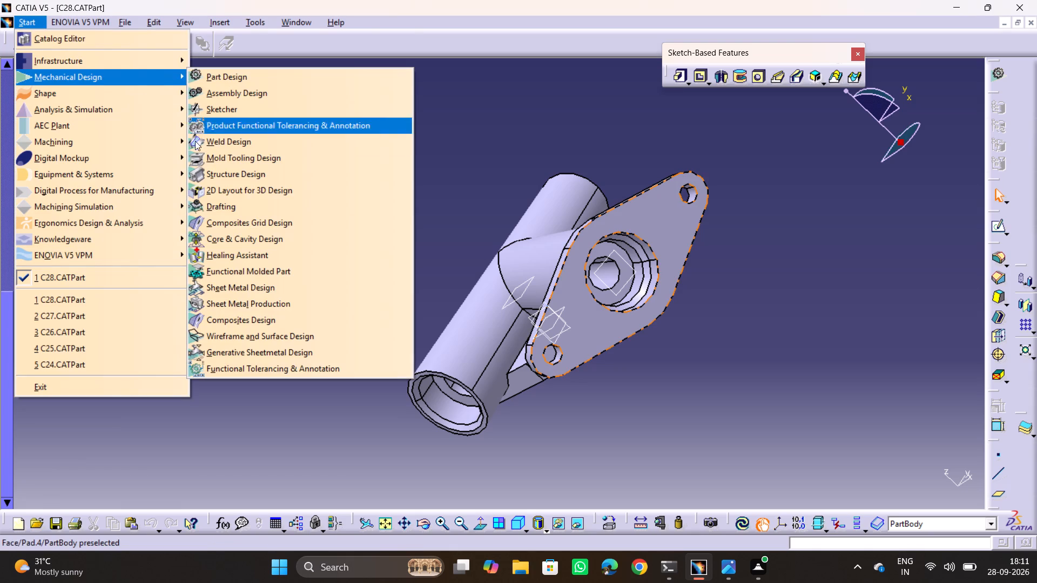
left_click(216, 209)
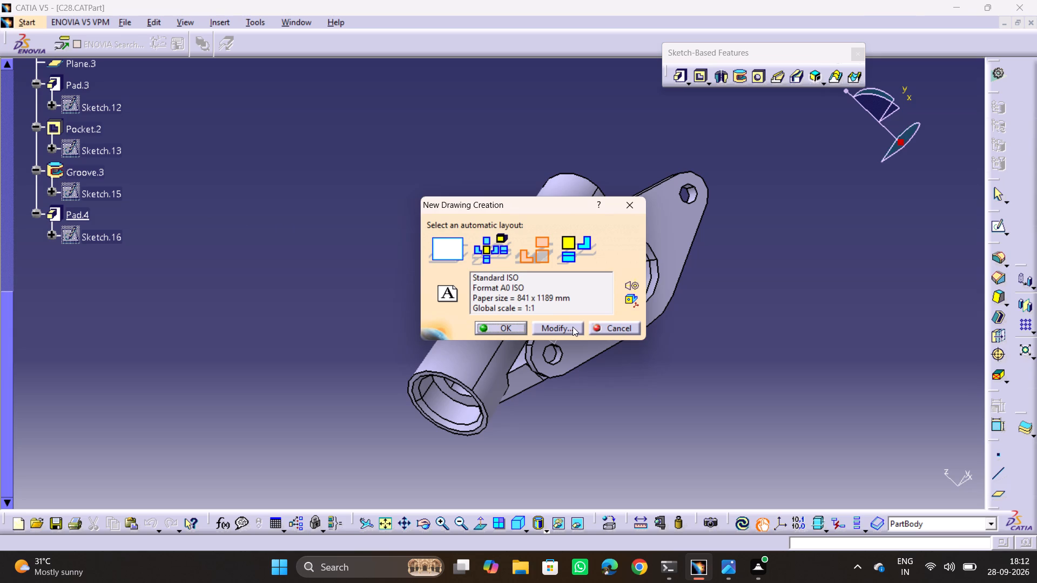
left_click(511, 323)
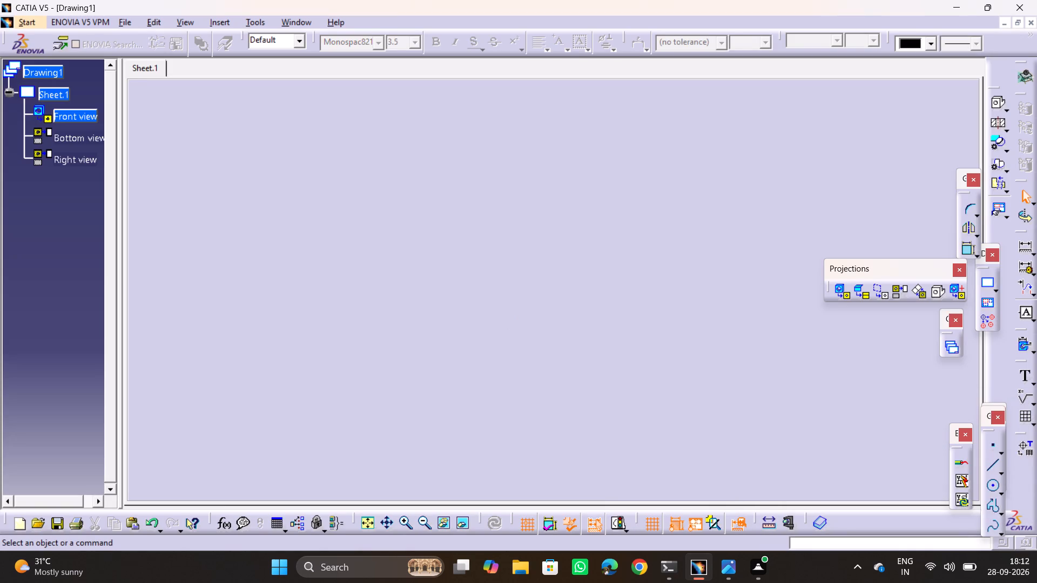
scroll(511, 323, "down", 6, "ctrl")
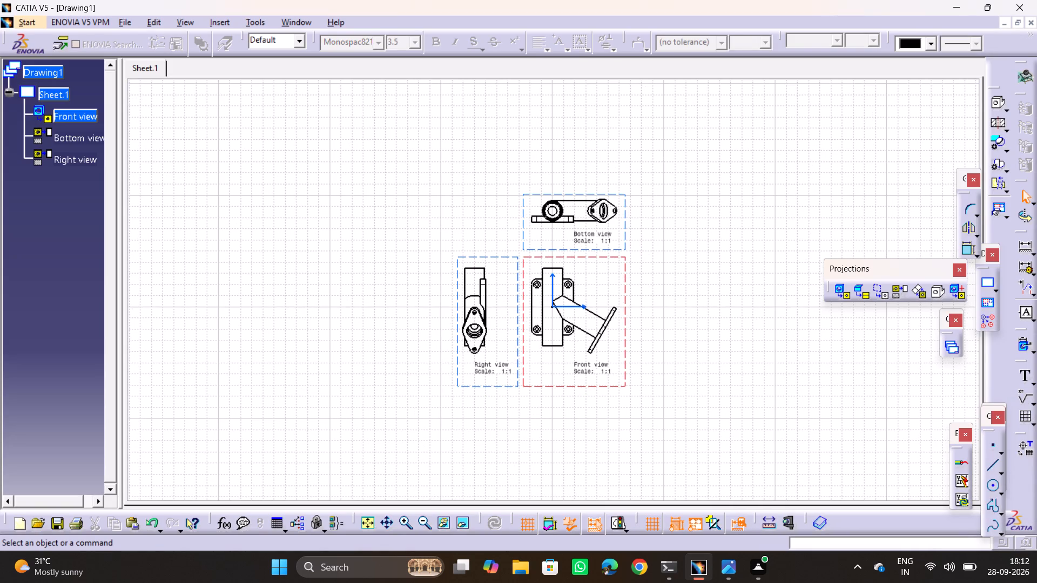
Change the format of Sheet.1 to A2 ISO in its properties.
scroll(503, 365, "down", 8, "ctrl")
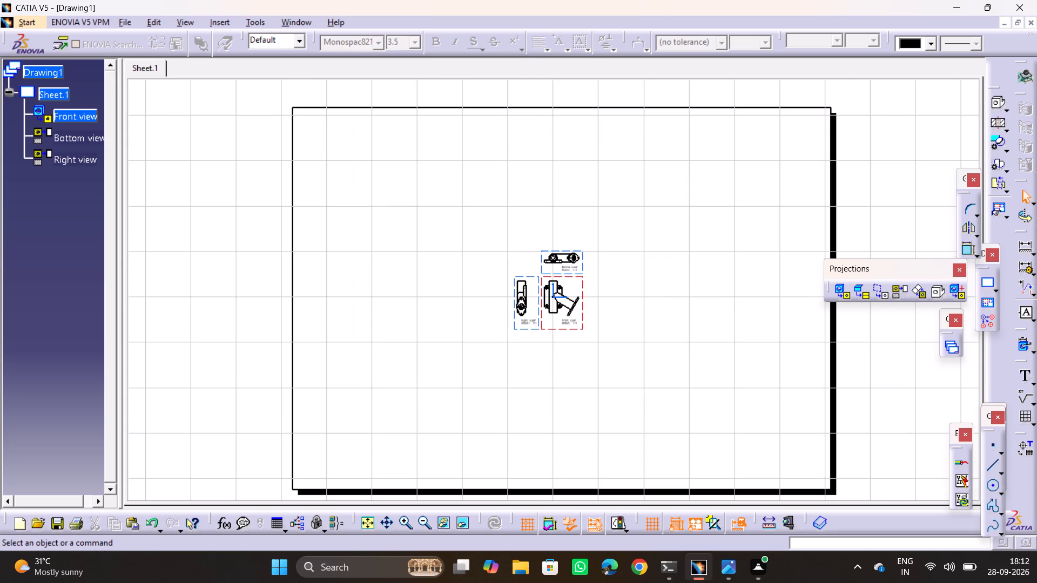
right_click(38, 87)
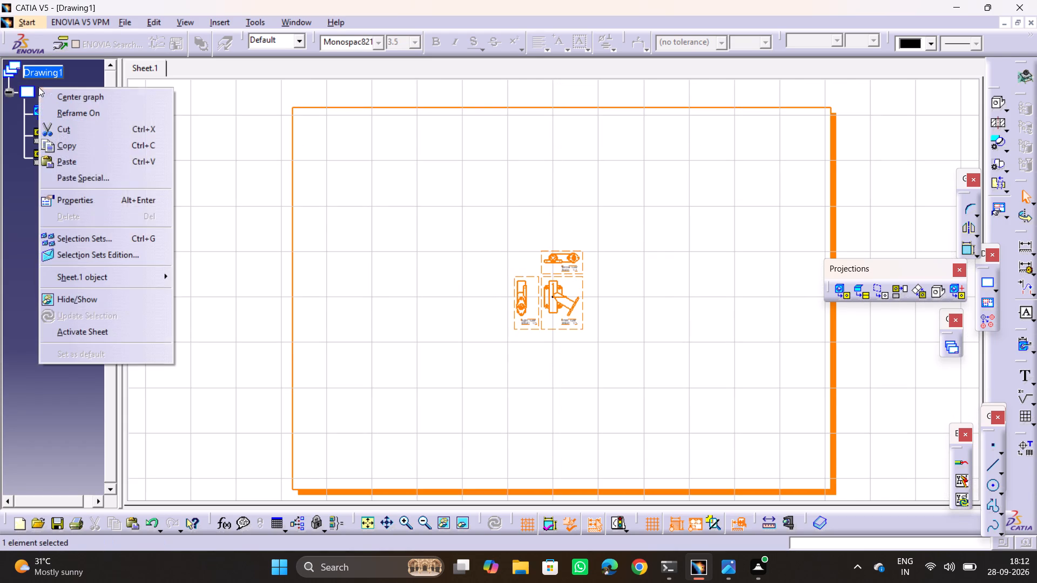
left_click(95, 200)
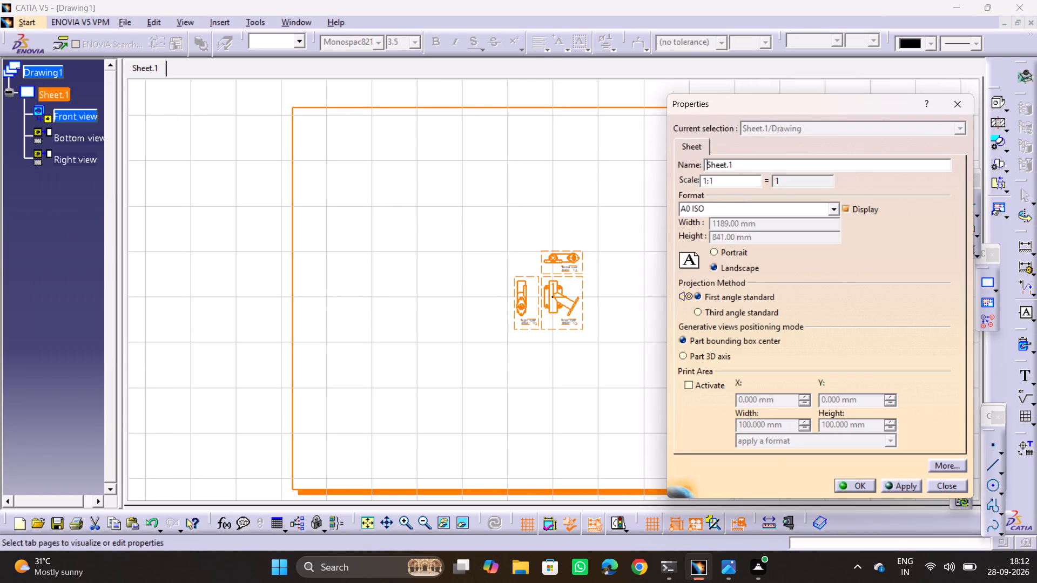
left_click(836, 213)
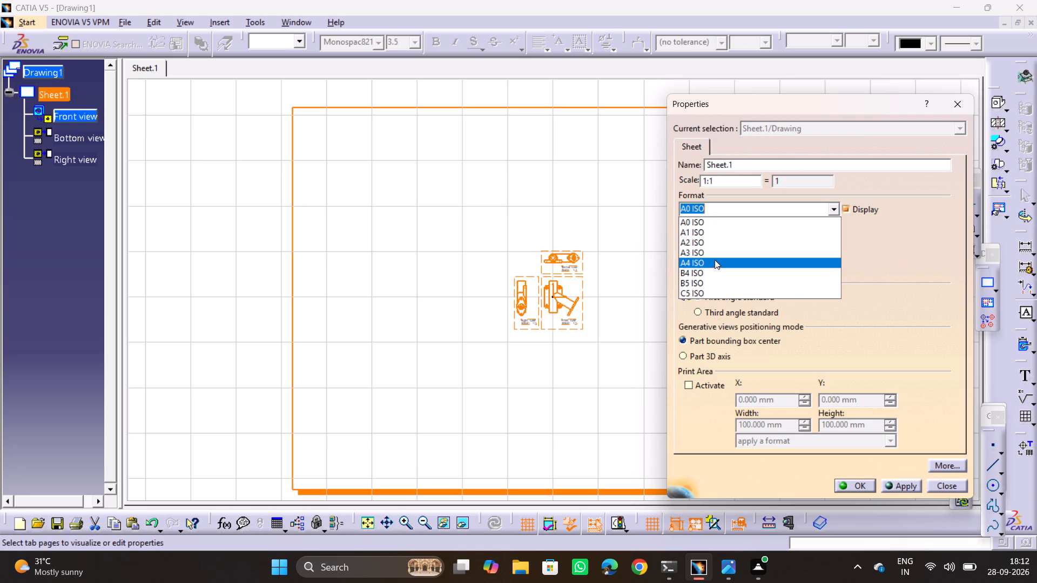
left_click(722, 240)
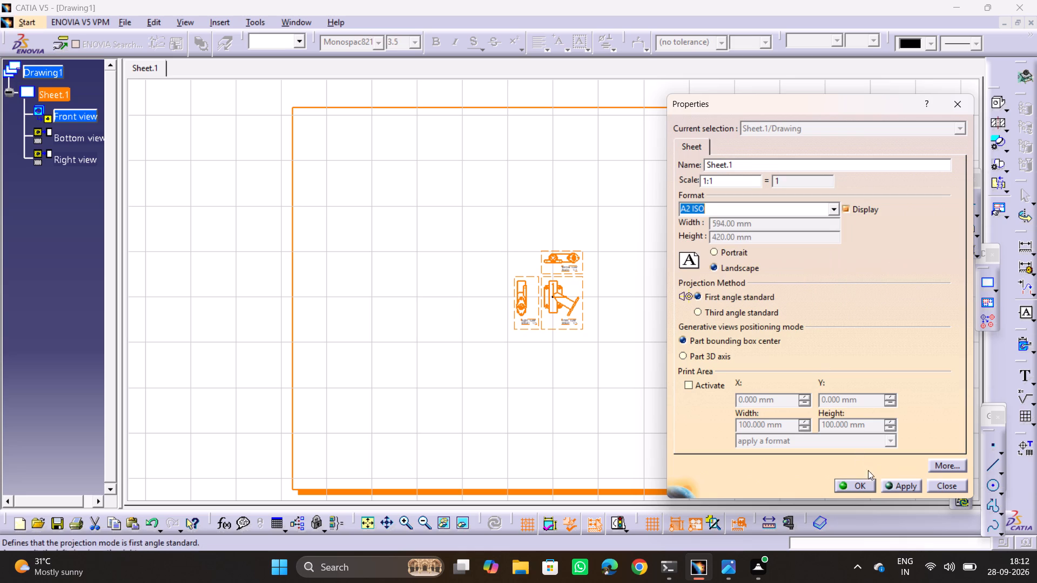
left_click(861, 484)
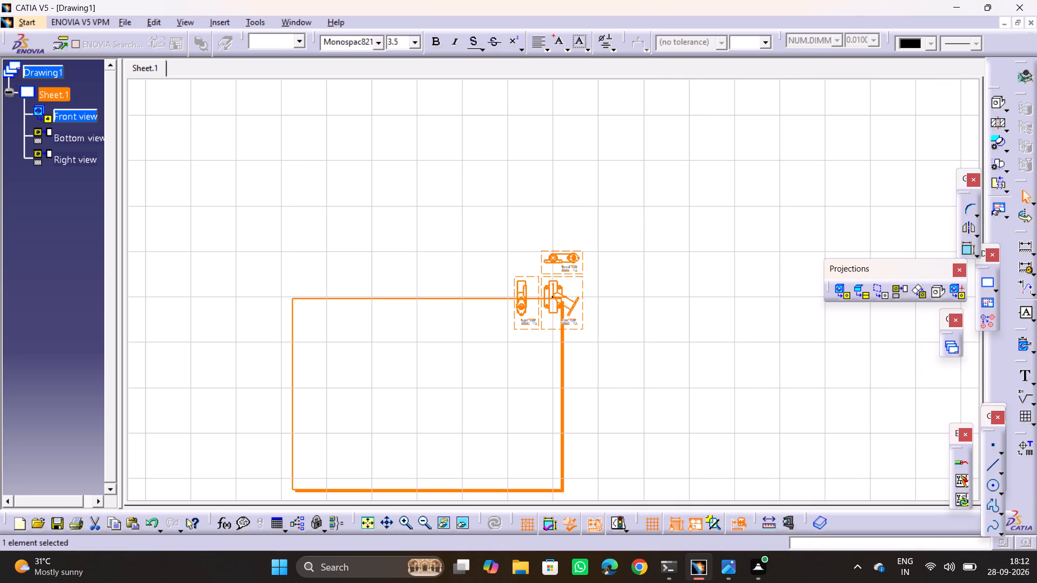
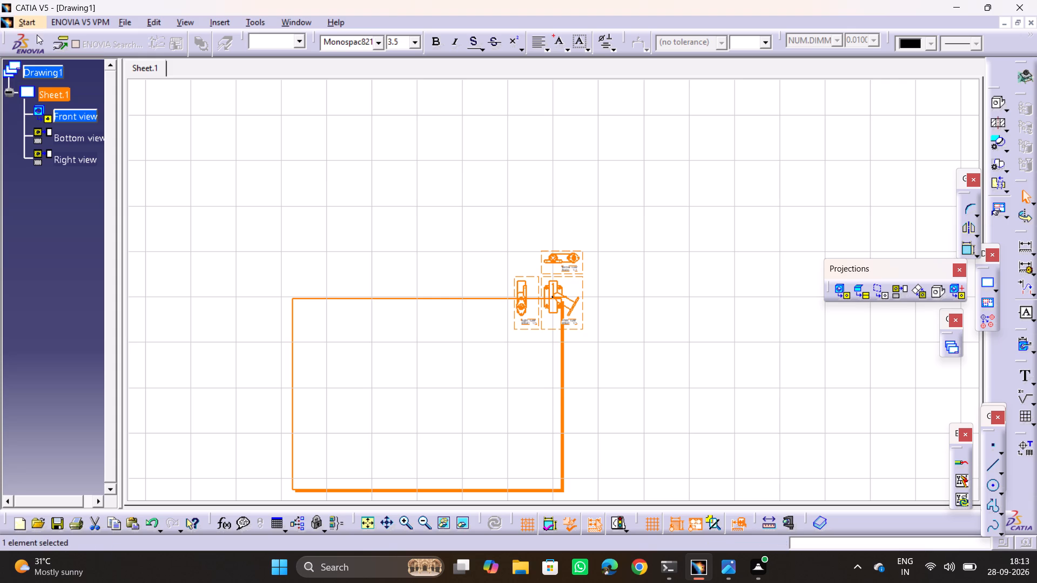
Move the front view, together with its bottom and right views, inside the sheet near its lower-left area.
middle_click_drag(576, 384, 615, 309)
left_click(647, 384)
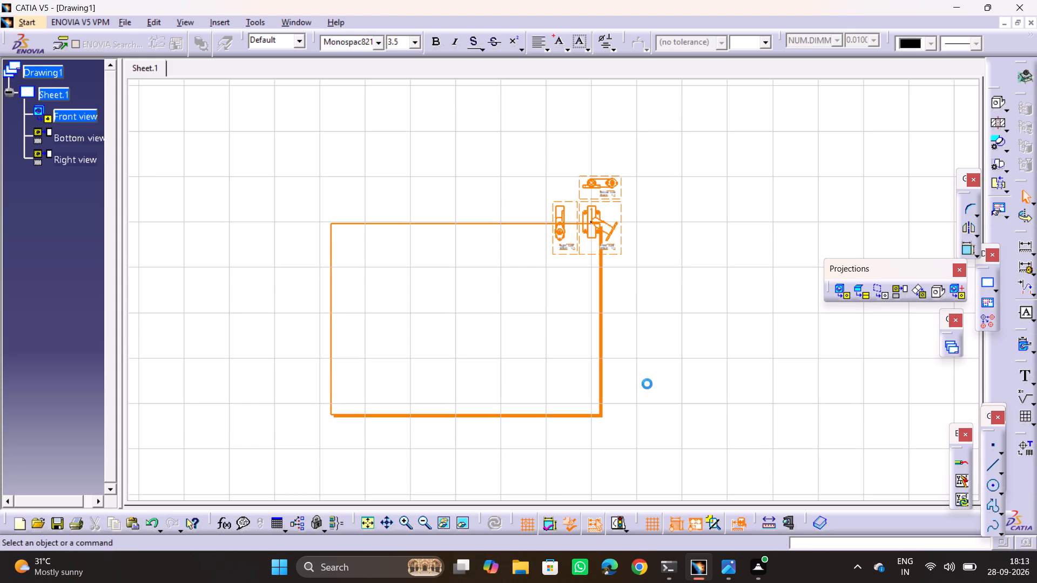
key("Escape")
key("Escape")
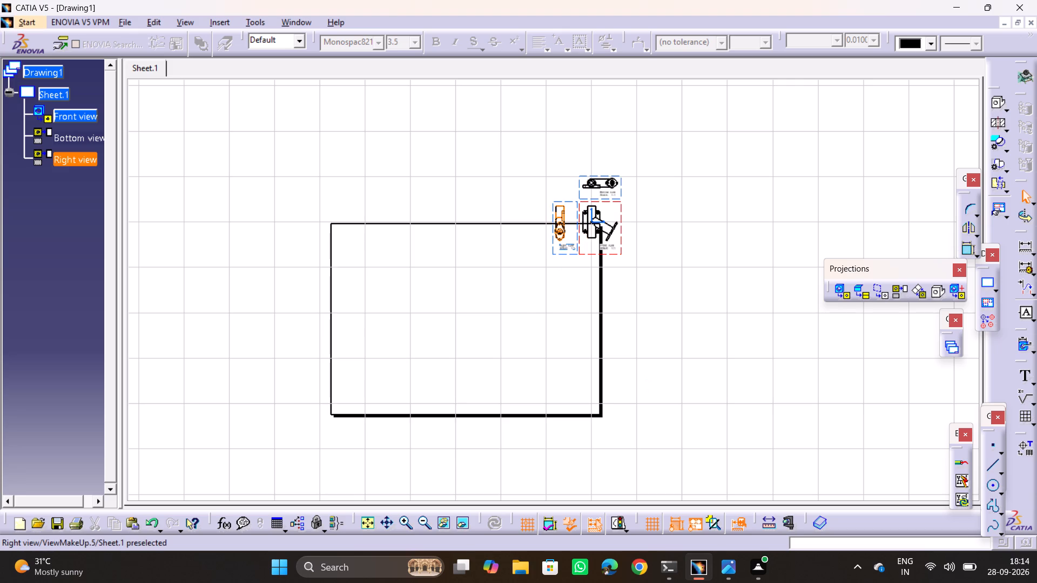
left_click_drag(587, 256, 441, 383)
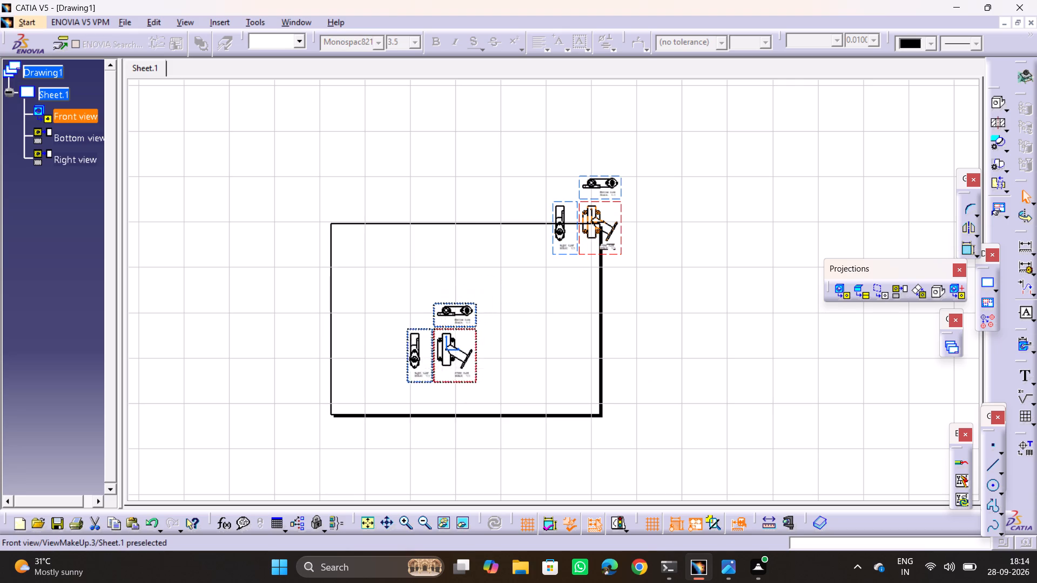
left_click_drag(441, 383, 395, 399)
left_click(157, 198)
key("Escape")
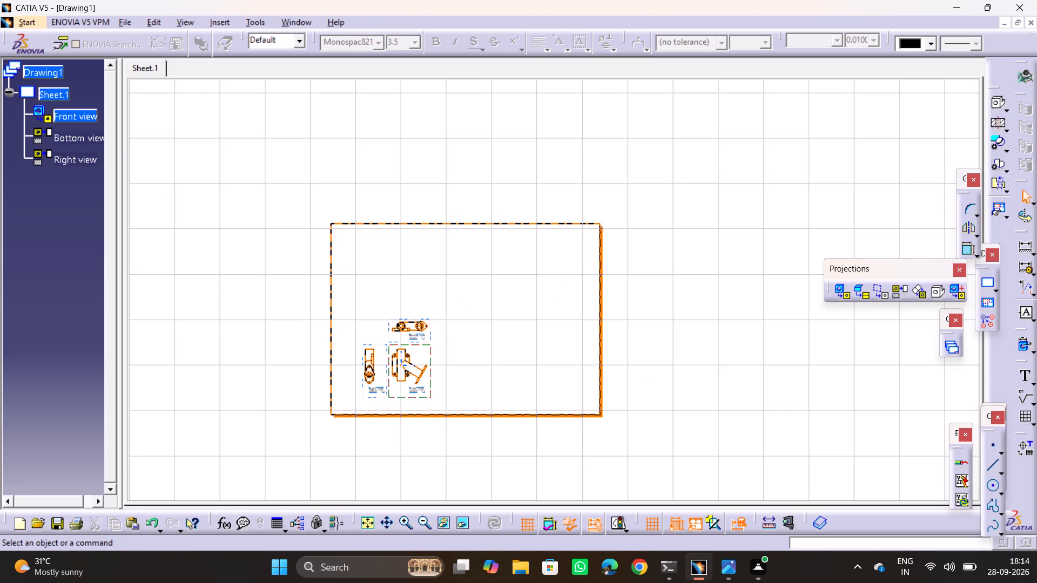
Set the format of Sheet.1 to A3 ISO in its properties.
left_click(43, 93)
right_click(43, 93)
left_click_drag(95, 191, 95, 205)
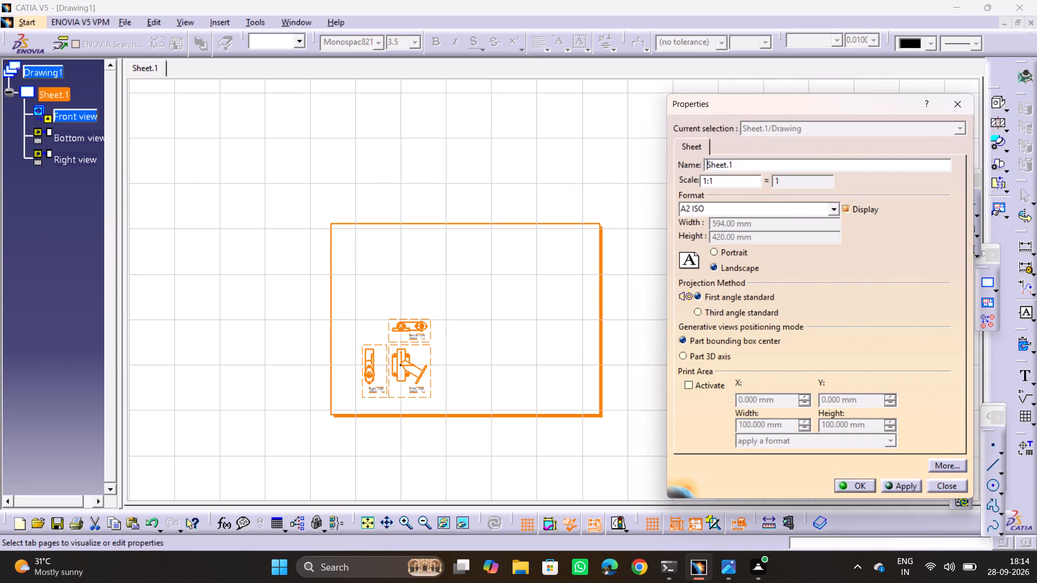
left_click(833, 209)
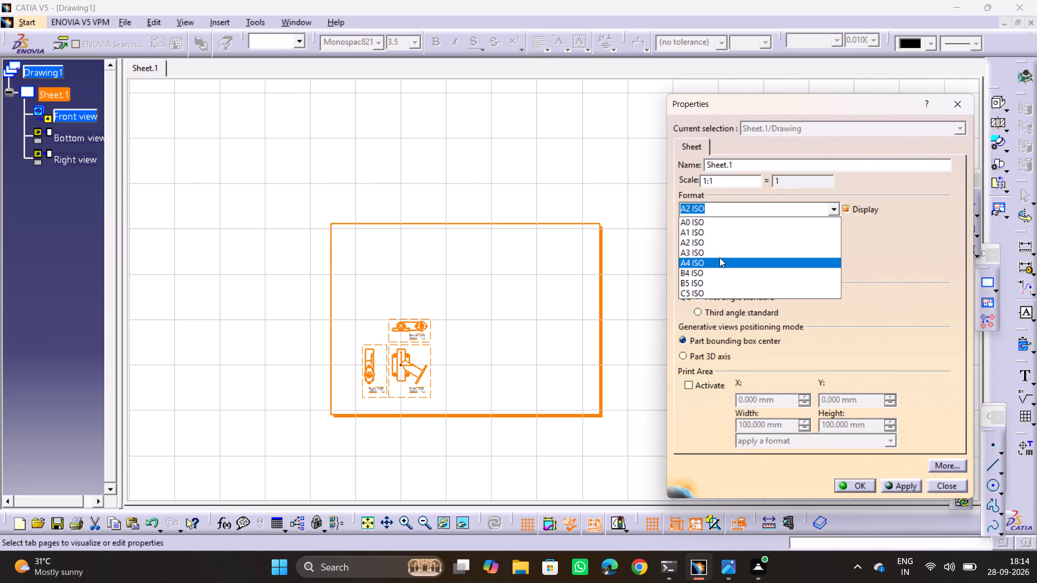
left_click(719, 257)
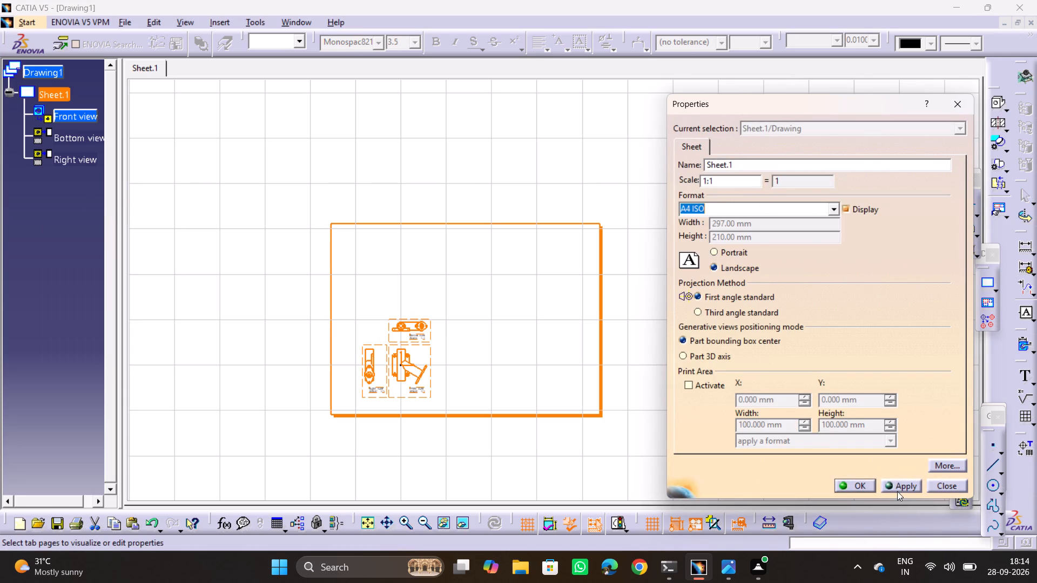
left_click(897, 491)
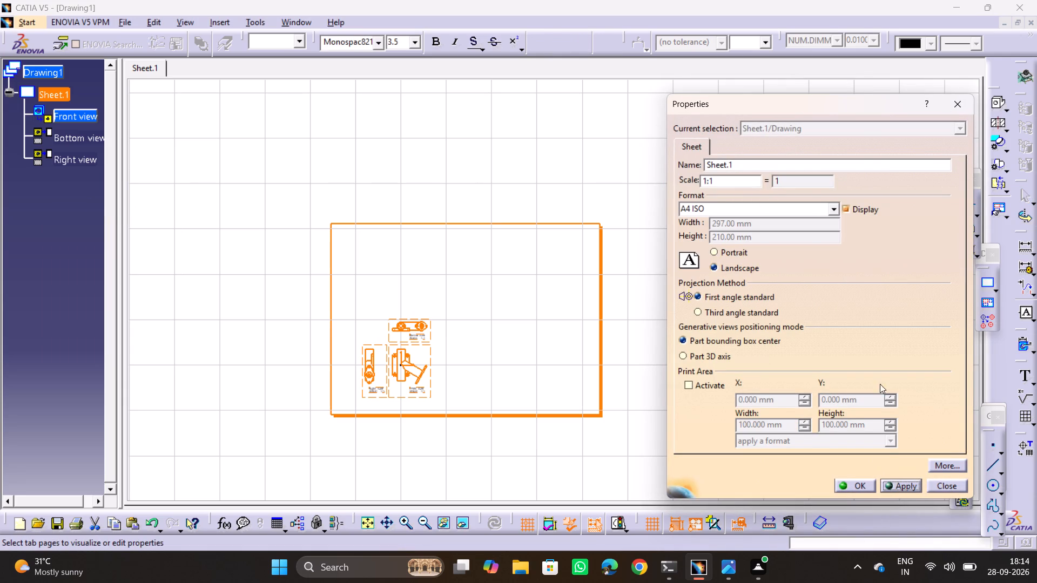
left_click(833, 211)
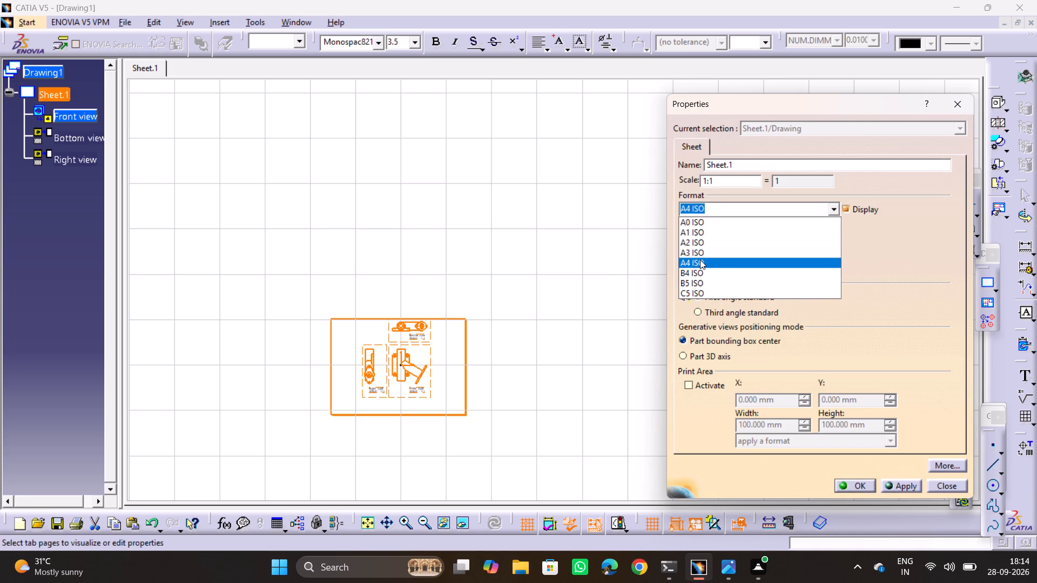
left_click(702, 256)
left_click(857, 484)
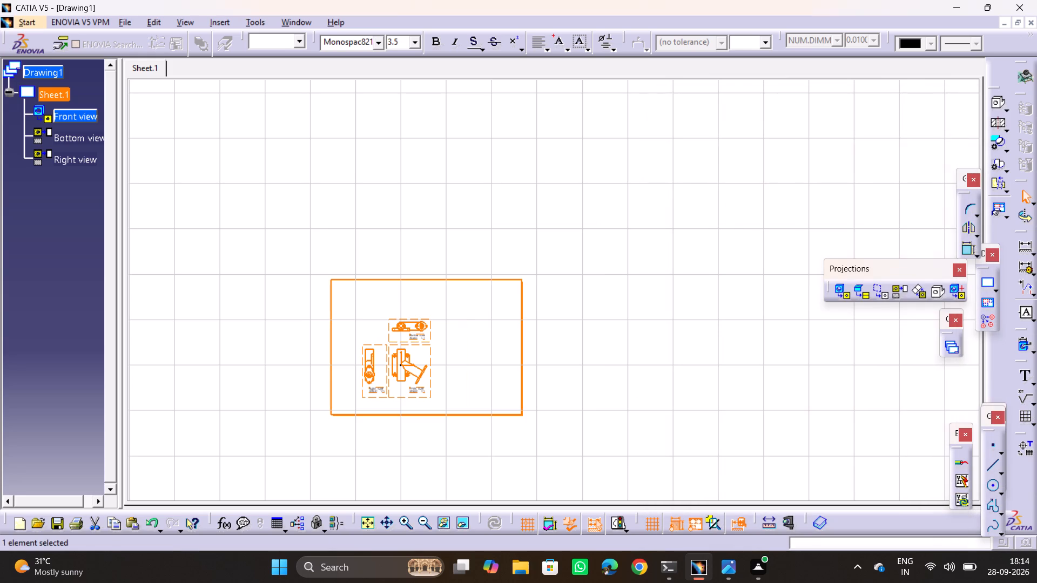
Move the right view close to the sheet's left edge and lower the front view towards the bottom edge.
left_click(582, 315)
scroll(474, 355, "up", 3, "ctrl")
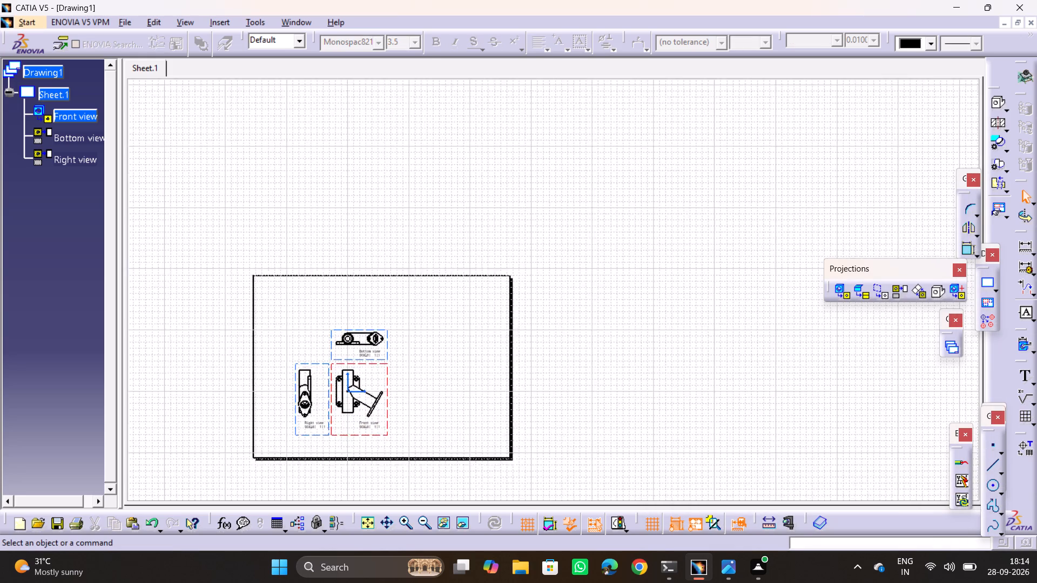
scroll(462, 359, "up", 4, "ctrl")
middle_click_drag(394, 364, 661, 228)
scroll(619, 254, "up", 2)
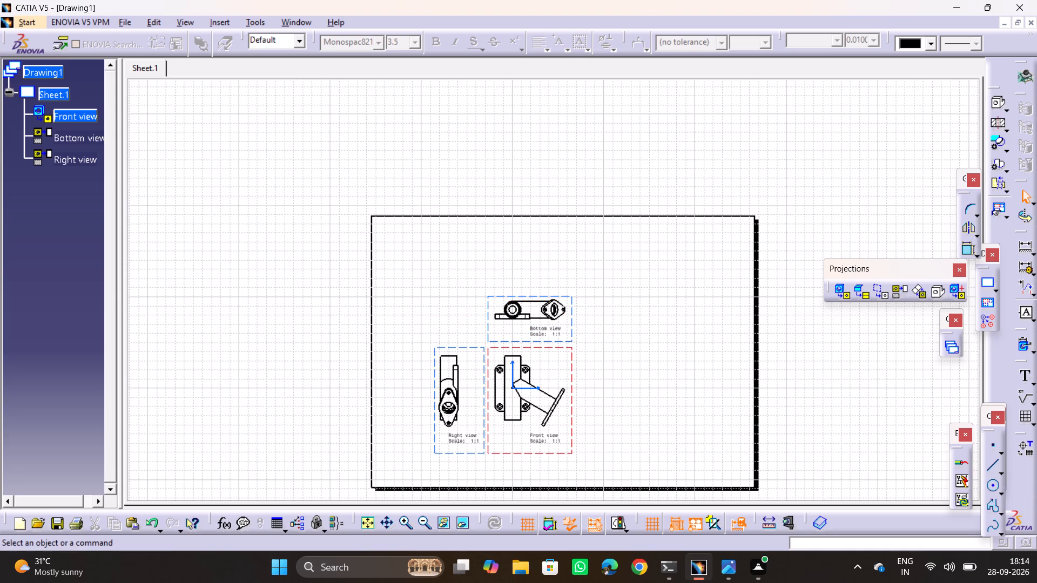
scroll(598, 318, "up", 2, "ctrl")
middle_click_drag(599, 334, 615, 222)
scroll(609, 267, "up", 1)
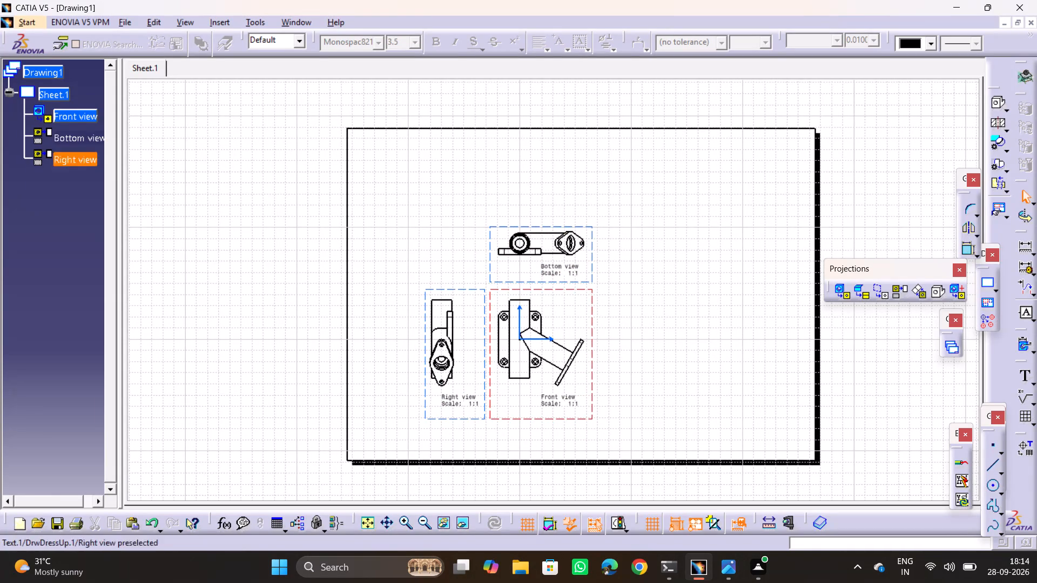
left_click_drag(426, 416, 356, 443)
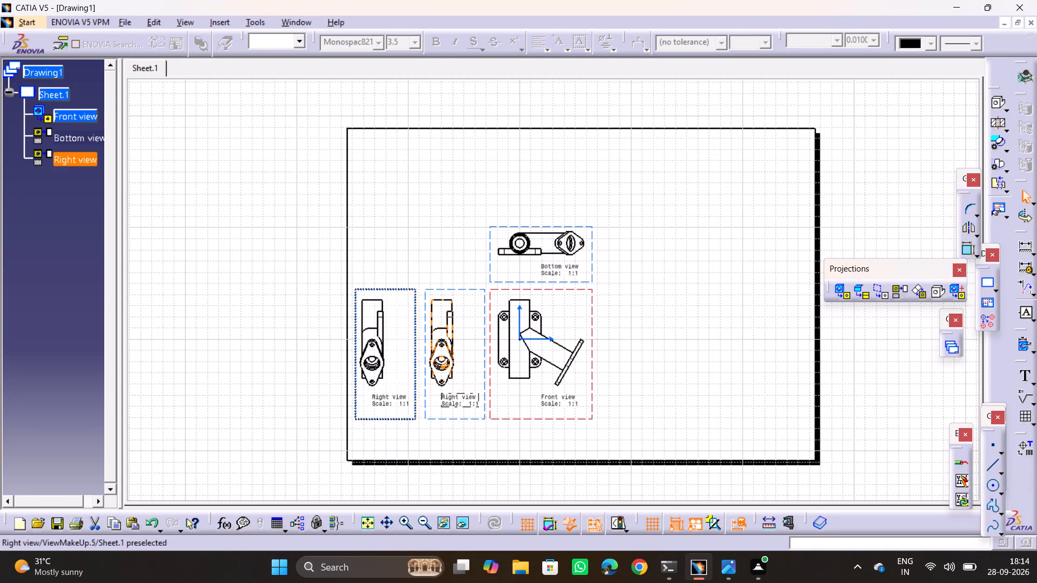
left_click_drag(356, 443, 373, 446)
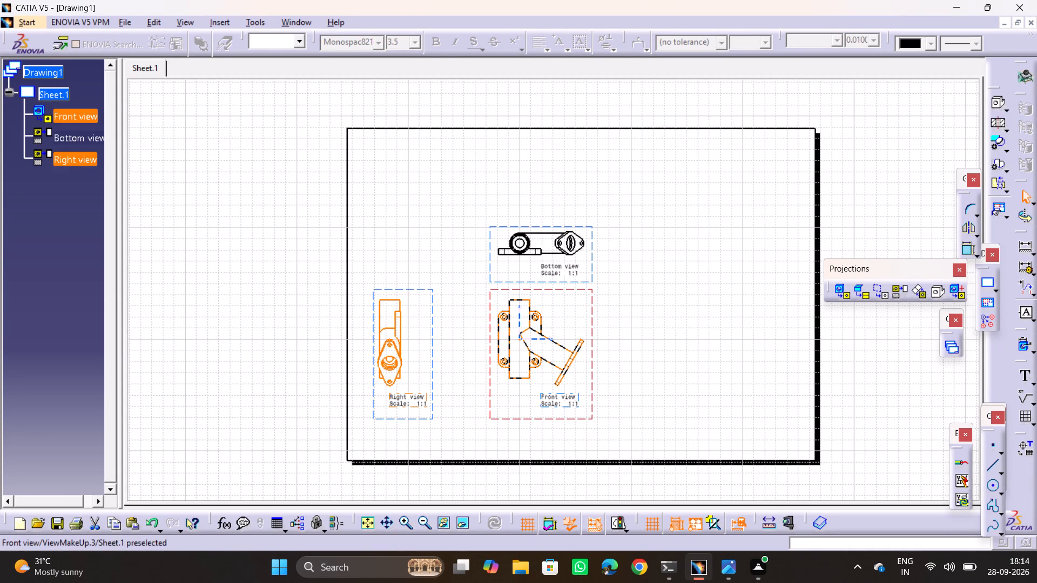
left_click_drag(495, 421, 495, 456)
middle_click_drag(634, 404, 665, 374)
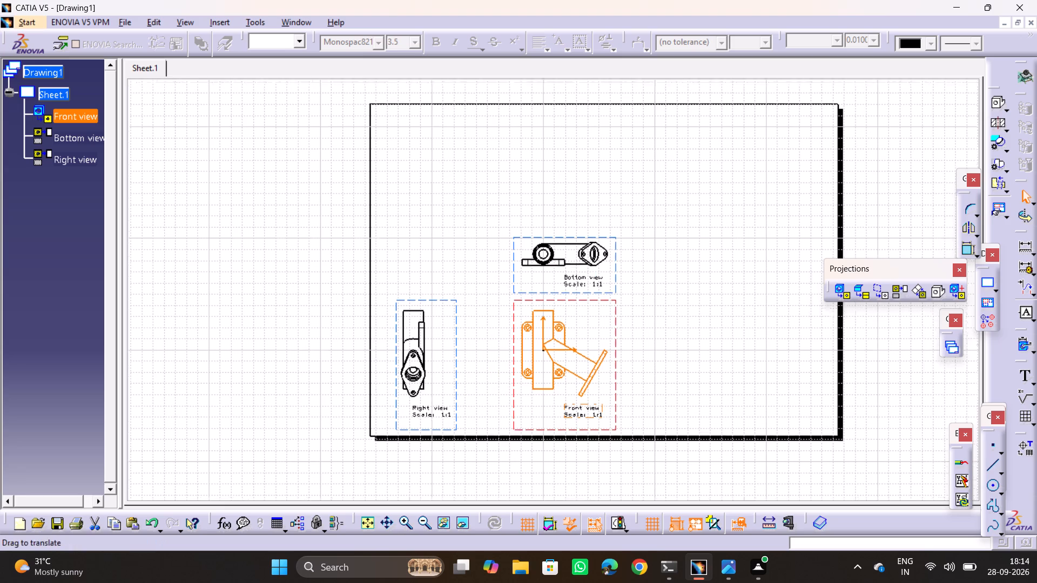
middle_click_drag(665, 374, 666, 374)
left_click(673, 365)
Reposition the right view on the right side of the front view and shift the front view group to the sheet's lower-left corner.
left_click_drag(467, 422, 487, 417)
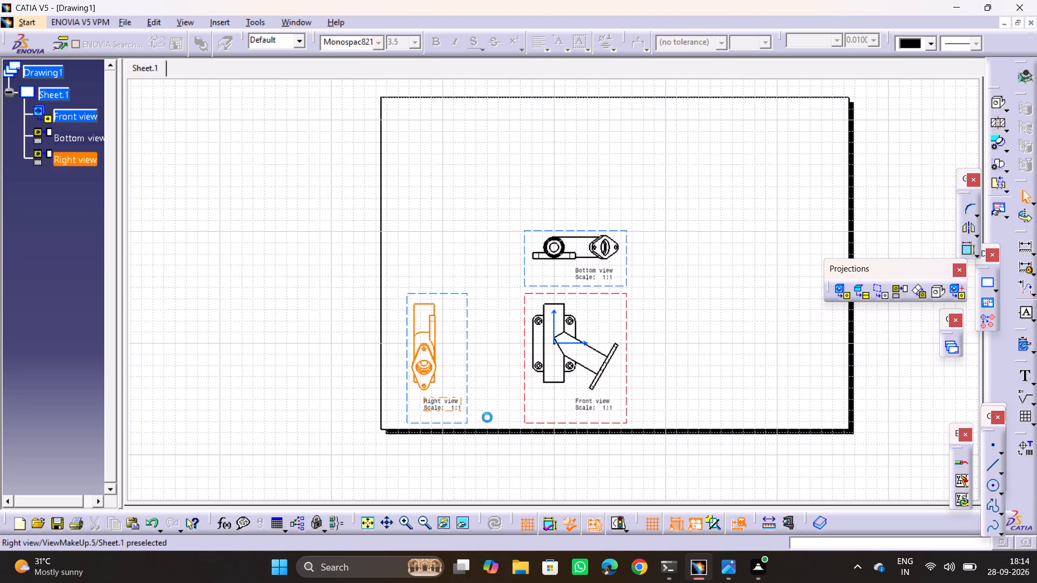
left_click_drag(487, 417, 724, 407)
left_click(743, 330)
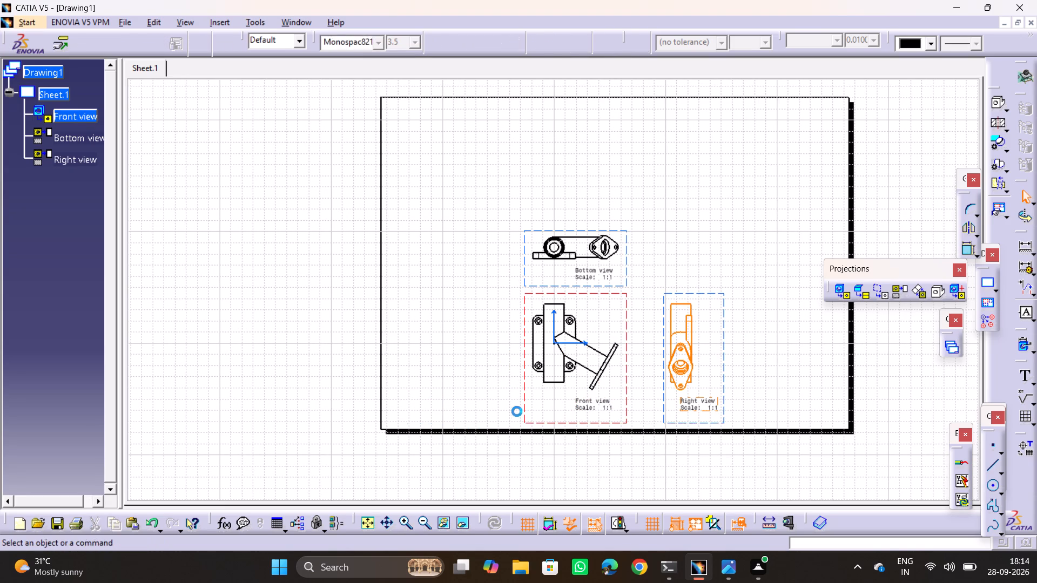
left_click_drag(526, 423, 378, 399)
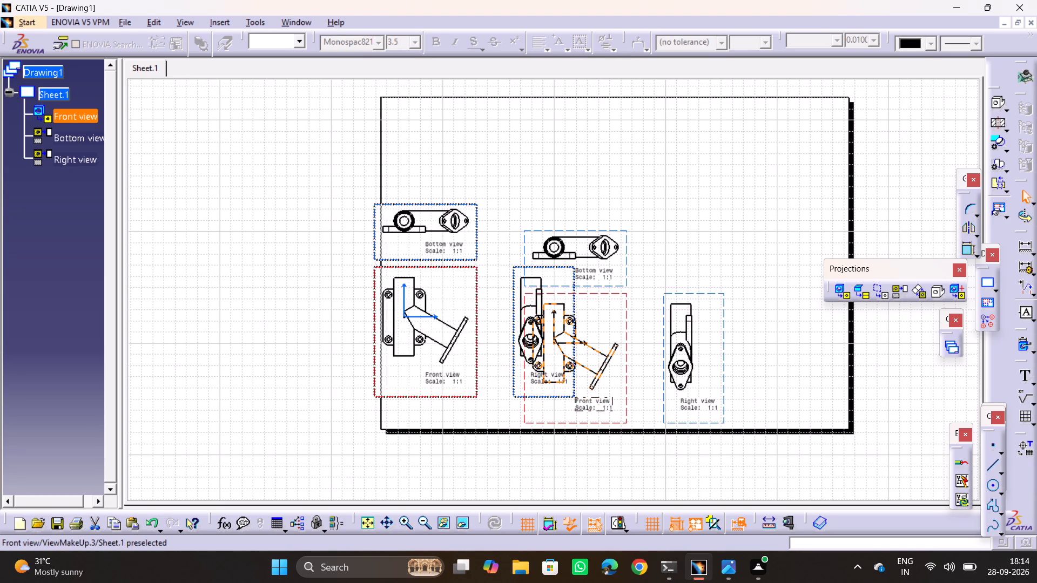
left_click_drag(378, 399, 403, 424)
left_click(578, 212)
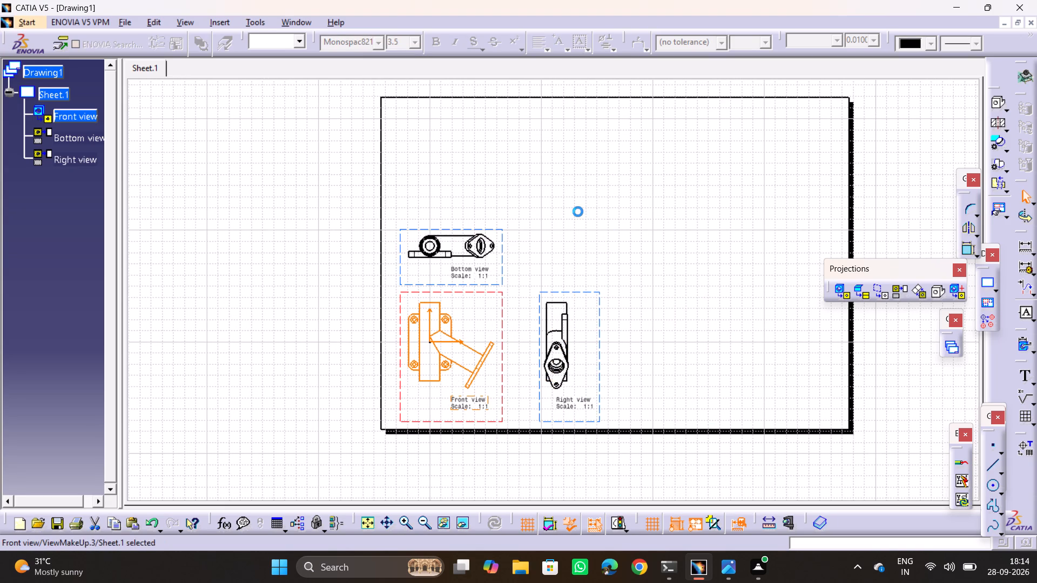
Space out the projected views by raising the bottom view and moving the right view farther from the front view.
left_click_drag(501, 232, 501, 226)
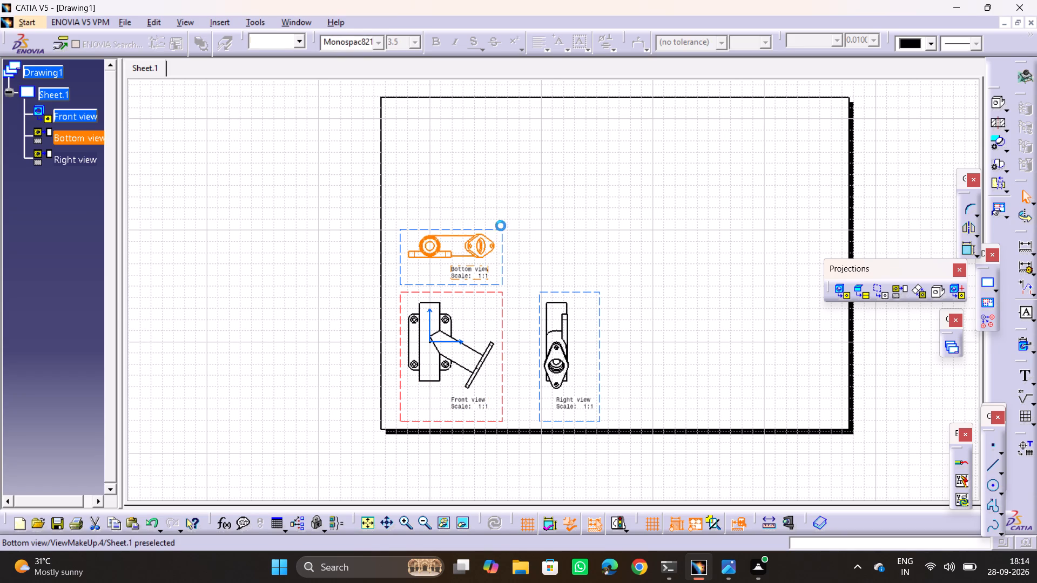
left_click_drag(501, 226, 497, 167)
left_click(649, 273)
left_click_drag(596, 379, 601, 378)
left_click_drag(599, 370, 685, 371)
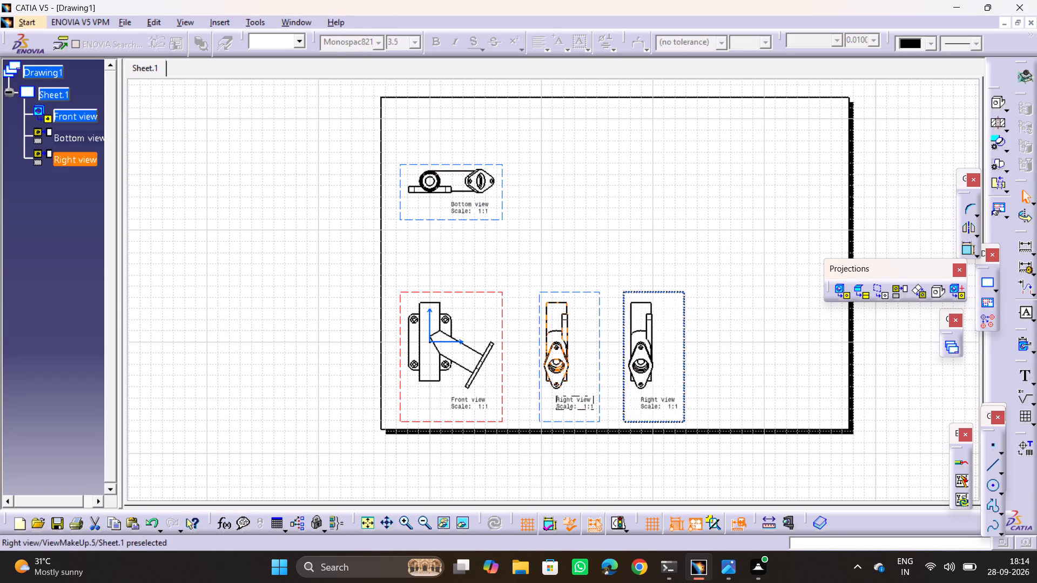
left_click_drag(685, 371, 683, 371)
left_click(692, 368)
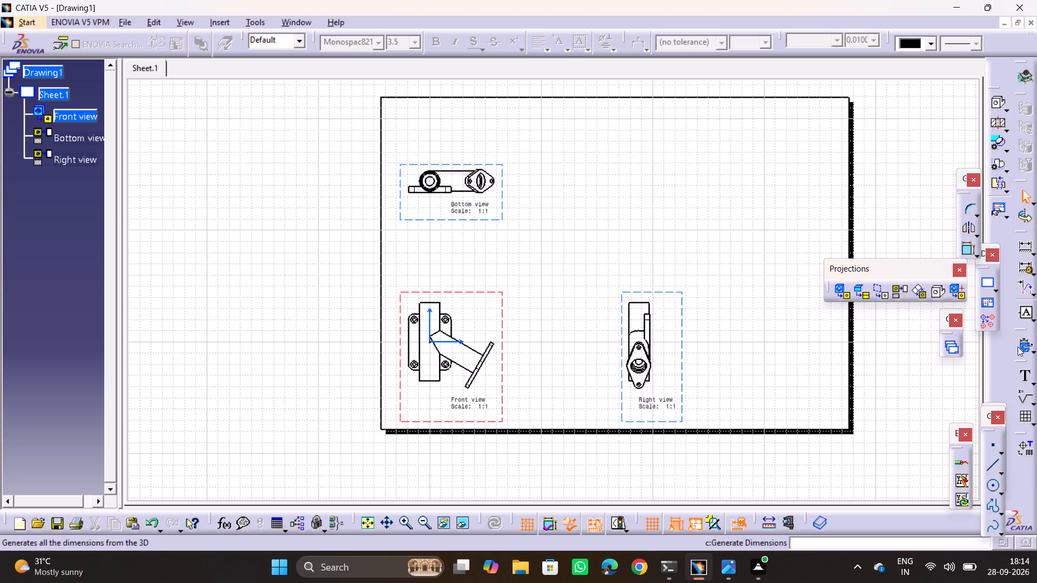
Generate dimensions on the views from Part1's sketcher, 3D and measured constraints.
left_click(1018, 347)
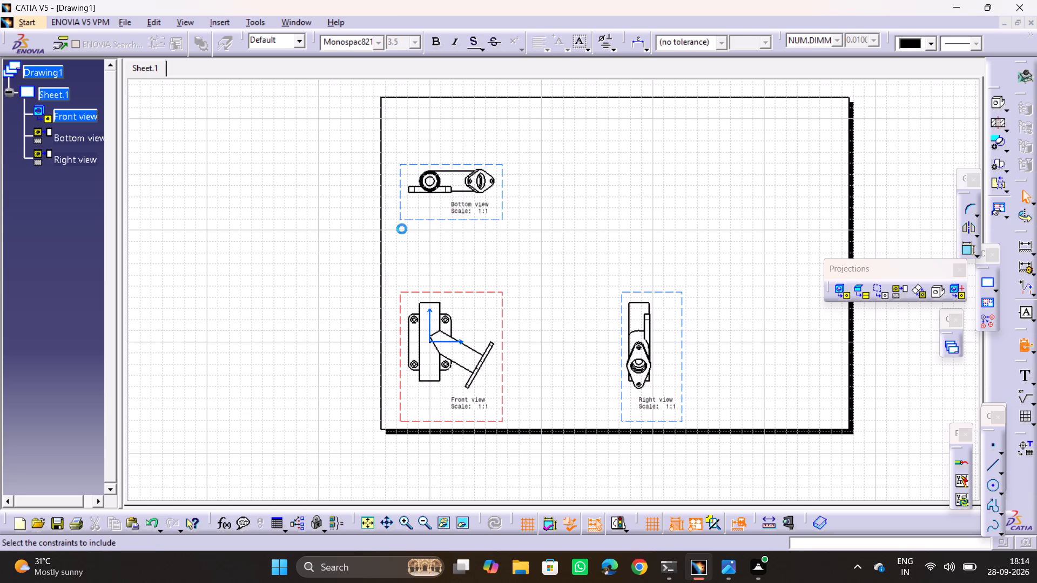
left_click(910, 485)
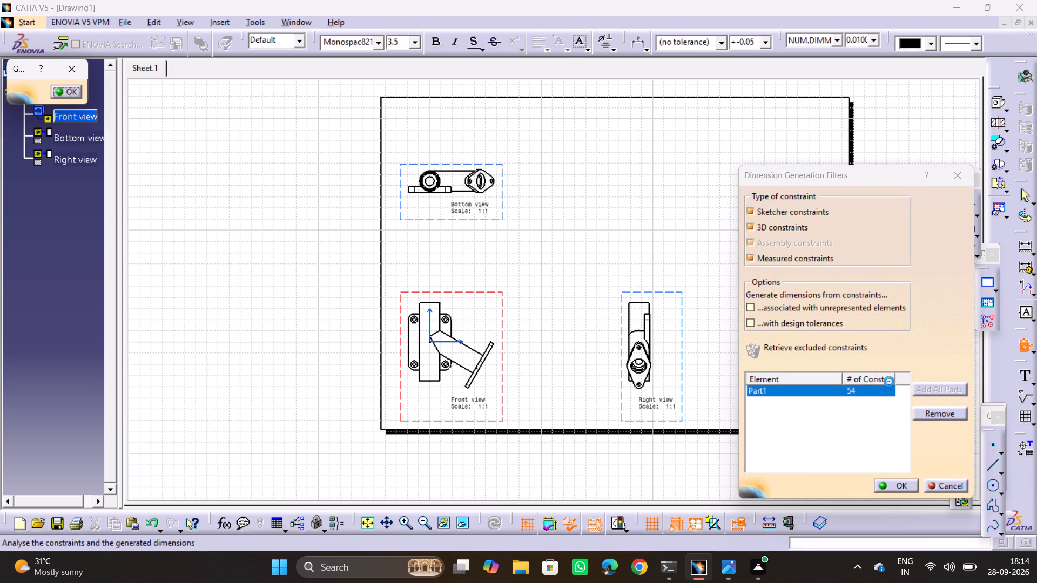
left_click(949, 485)
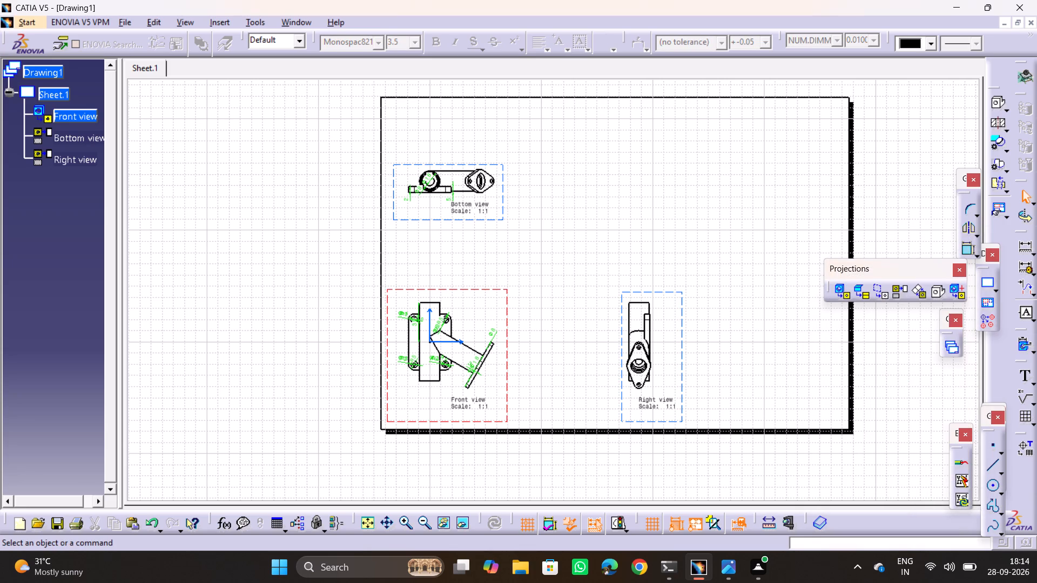
left_click(832, 461)
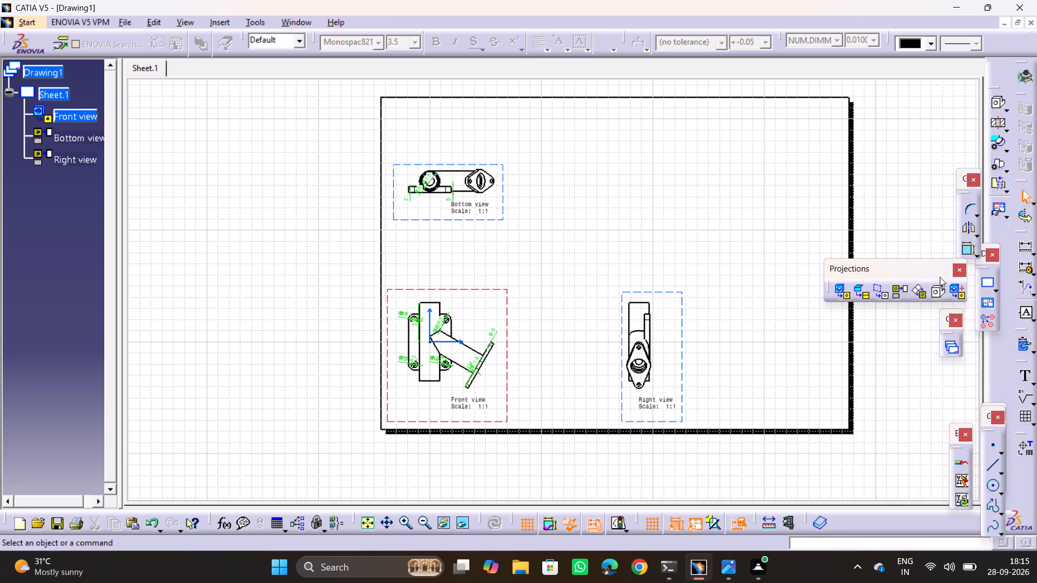
Create an isometric view from C28.CATPart, reorienting the 3D part to show the flange and base plate before placing it on the sheet.
left_click(938, 289)
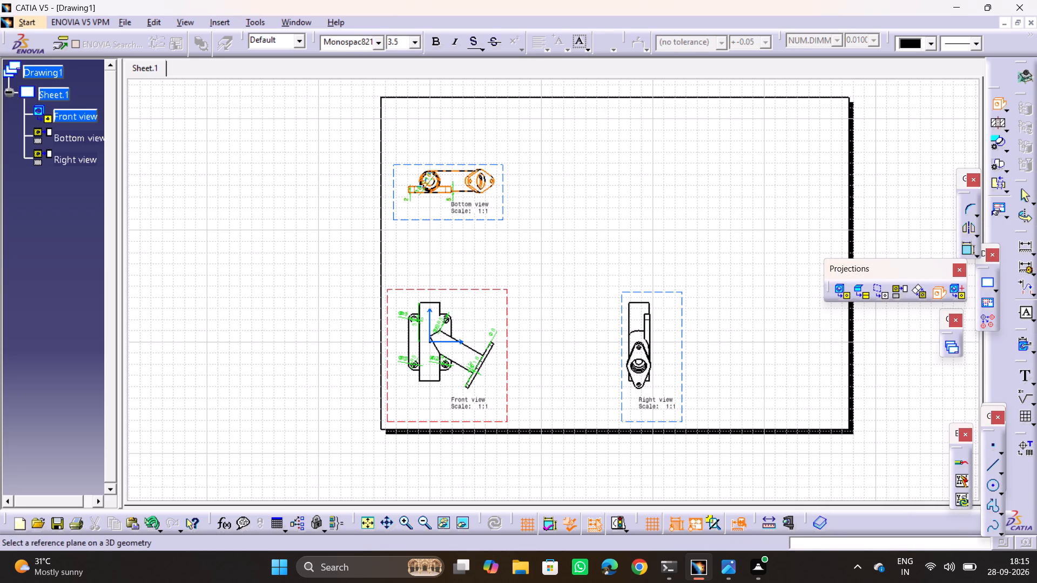
left_click(293, 18)
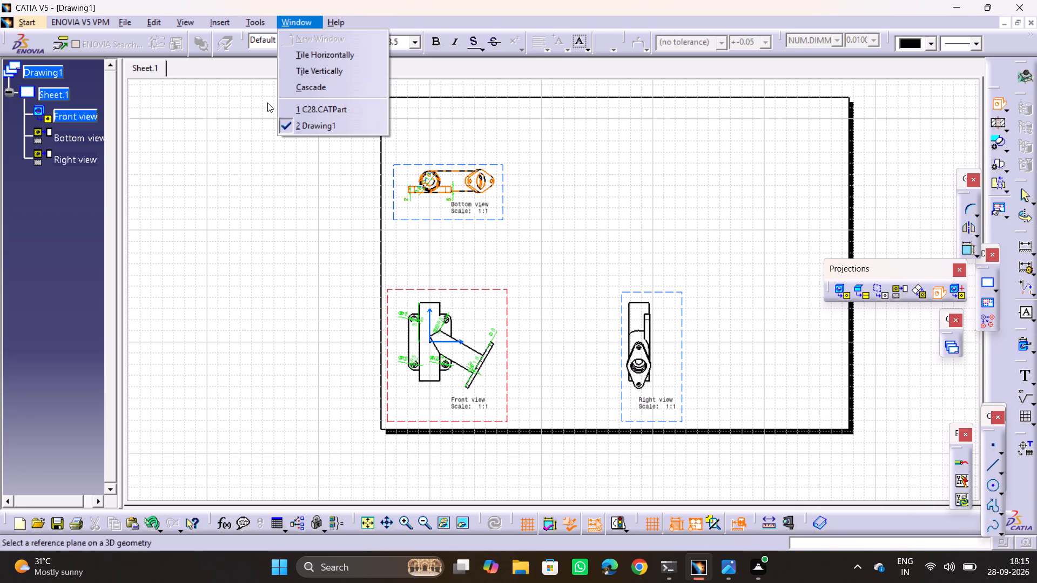
left_click(317, 111)
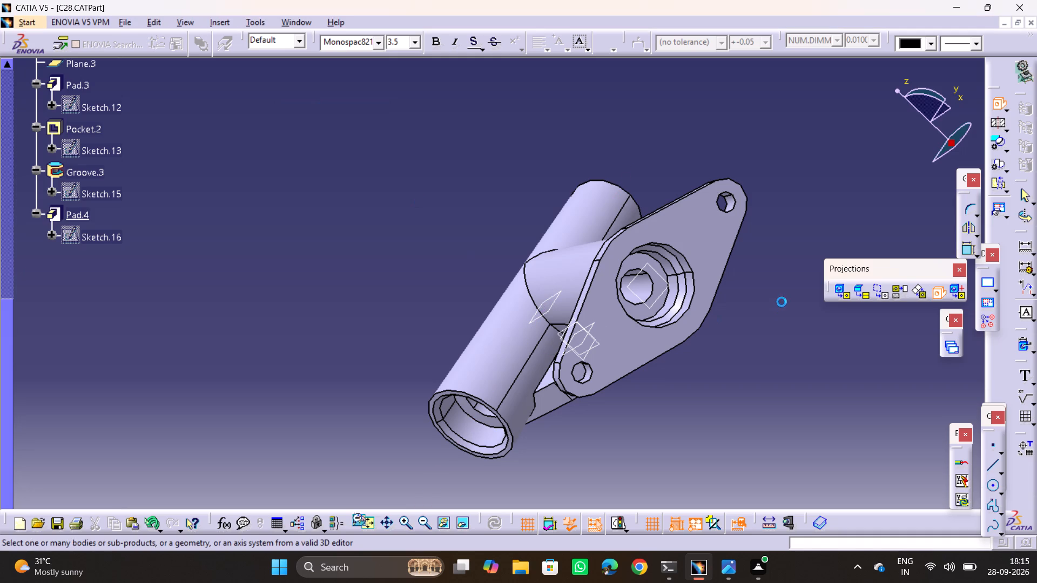
middle_click_drag(778, 291, 673, 291)
left_click_drag(773, 292, 673, 291)
middle_click_drag(678, 283, 674, 282)
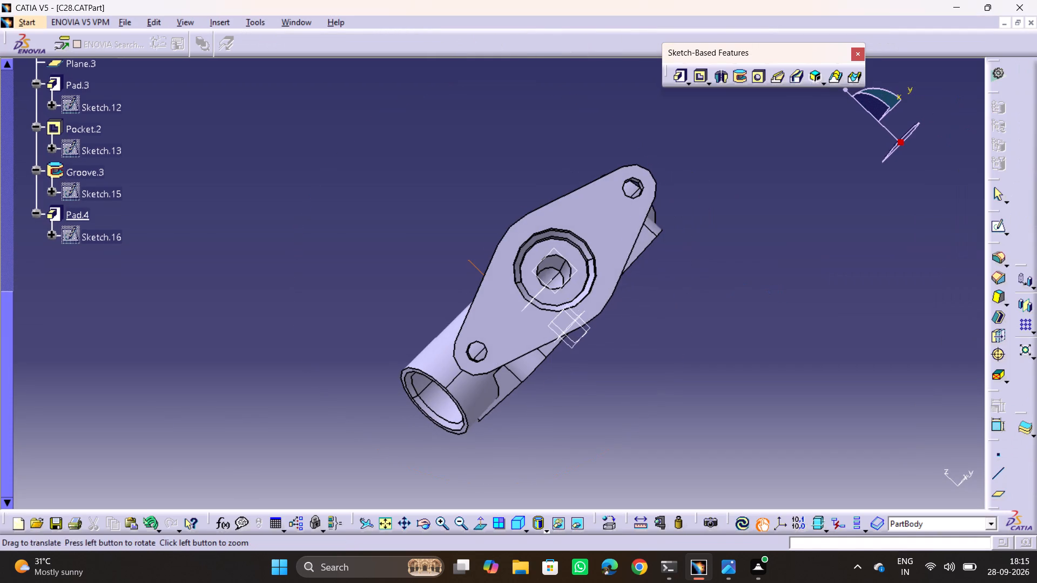
middle_click_drag(674, 282, 437, 496)
left_click_drag(672, 282, 434, 498)
middle_click_drag(406, 331, 386, 369)
left_click_drag(406, 331, 386, 369)
left_click(434, 373)
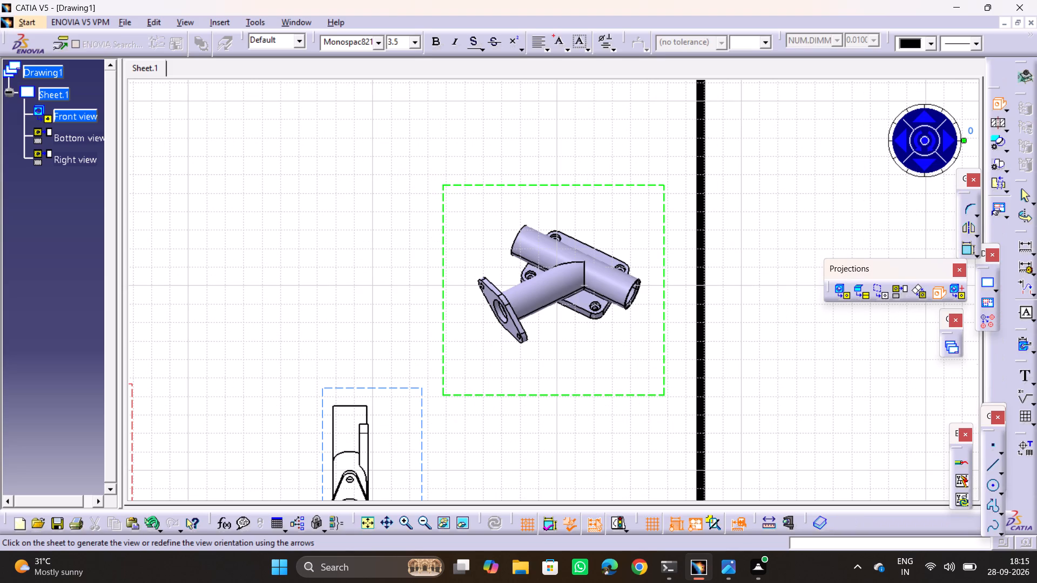
left_click(733, 269)
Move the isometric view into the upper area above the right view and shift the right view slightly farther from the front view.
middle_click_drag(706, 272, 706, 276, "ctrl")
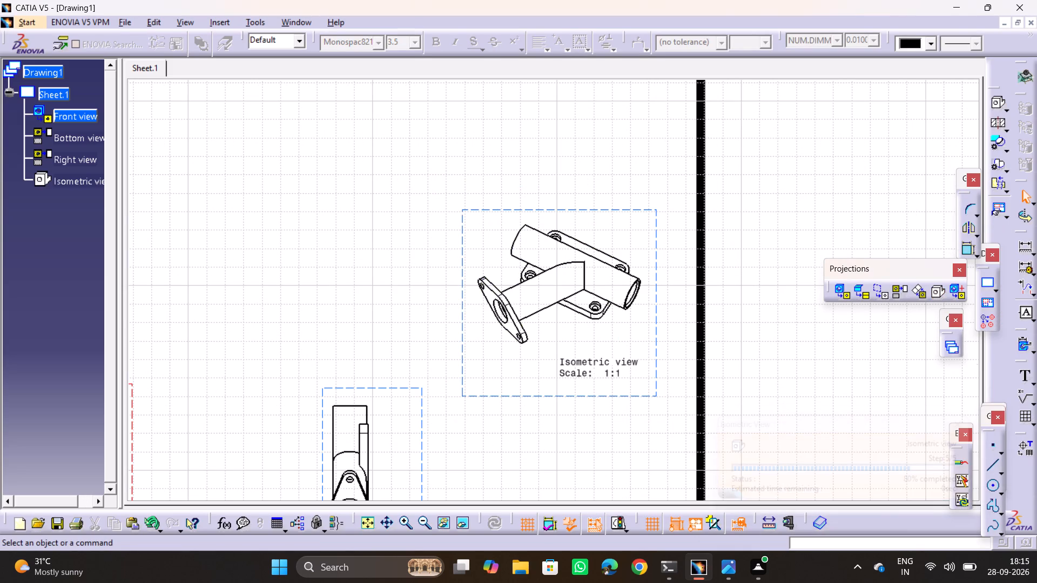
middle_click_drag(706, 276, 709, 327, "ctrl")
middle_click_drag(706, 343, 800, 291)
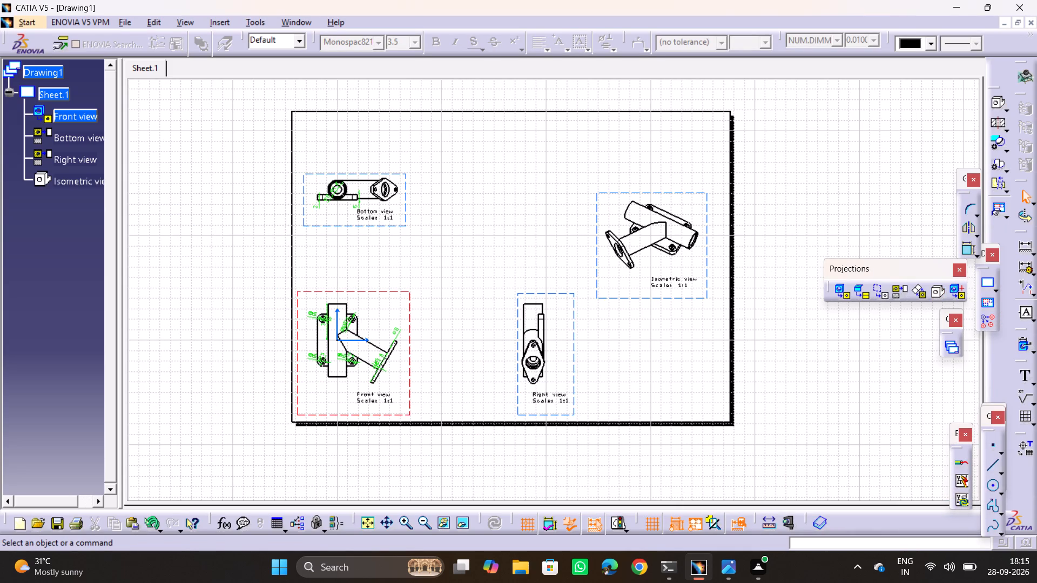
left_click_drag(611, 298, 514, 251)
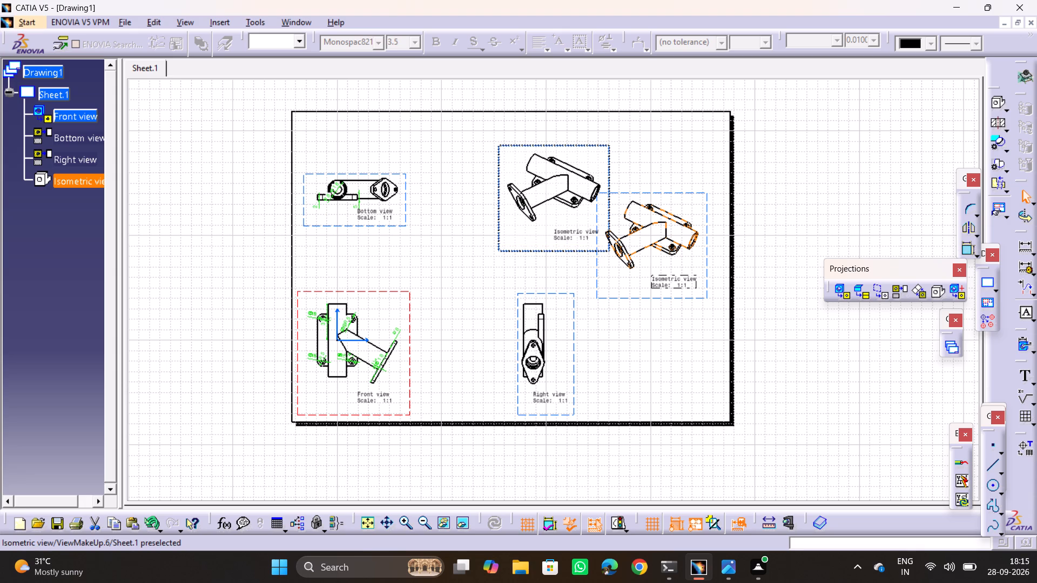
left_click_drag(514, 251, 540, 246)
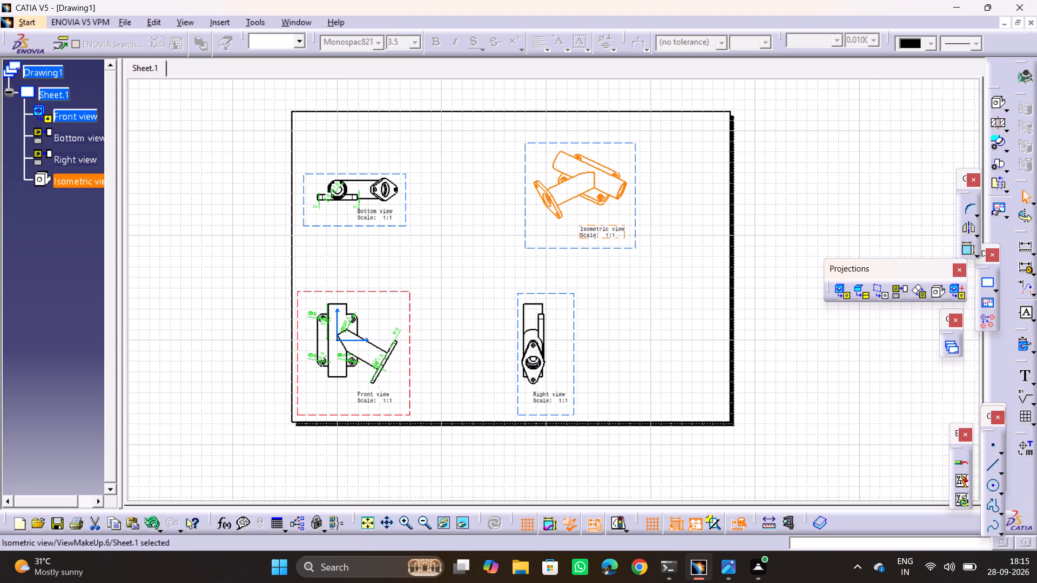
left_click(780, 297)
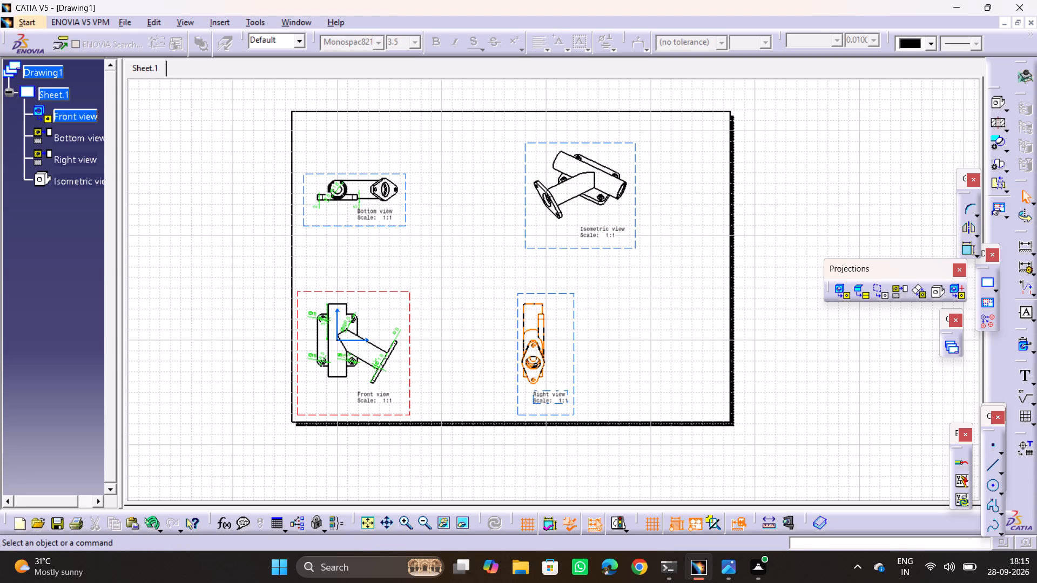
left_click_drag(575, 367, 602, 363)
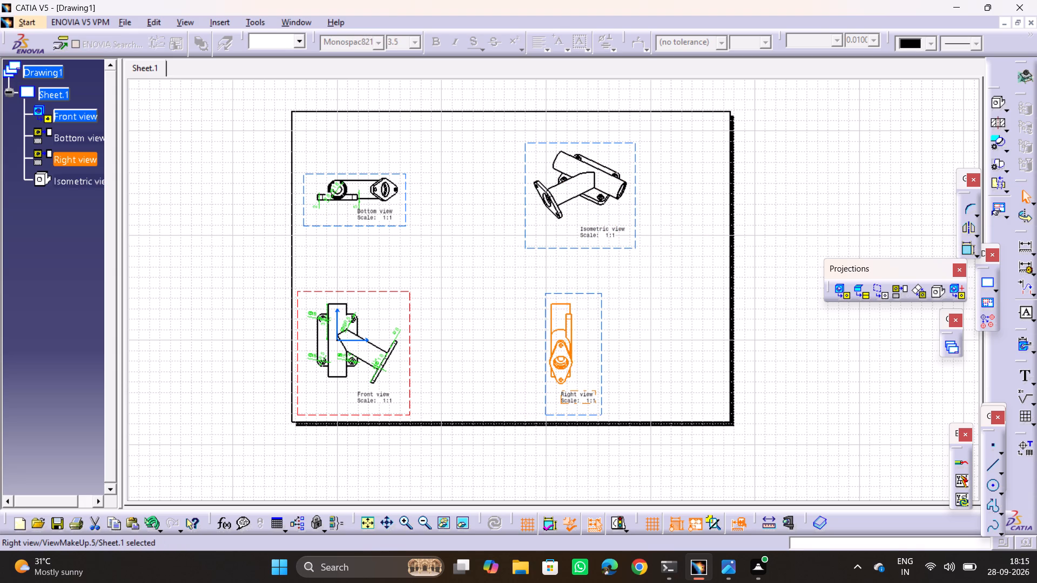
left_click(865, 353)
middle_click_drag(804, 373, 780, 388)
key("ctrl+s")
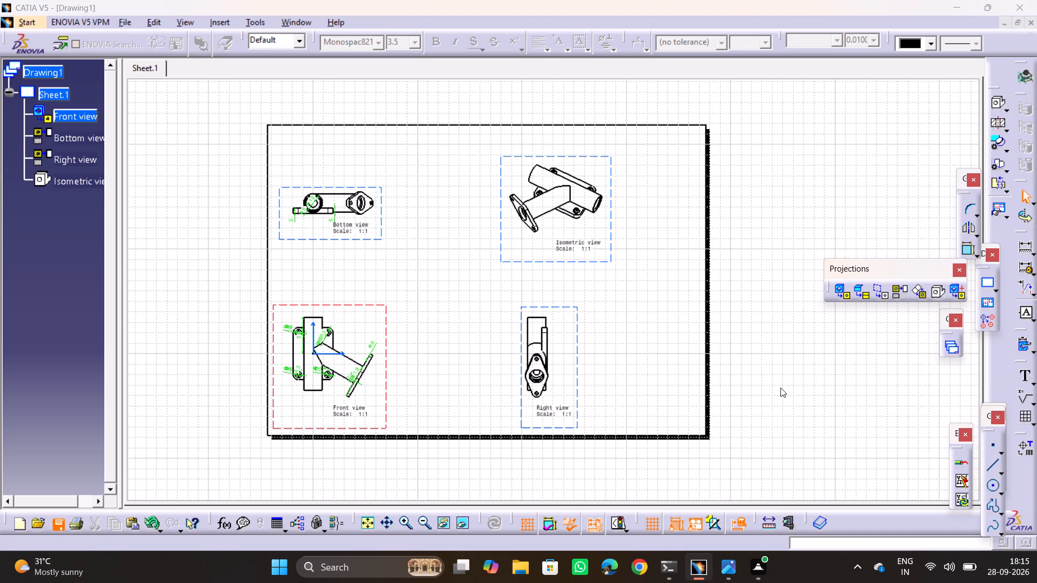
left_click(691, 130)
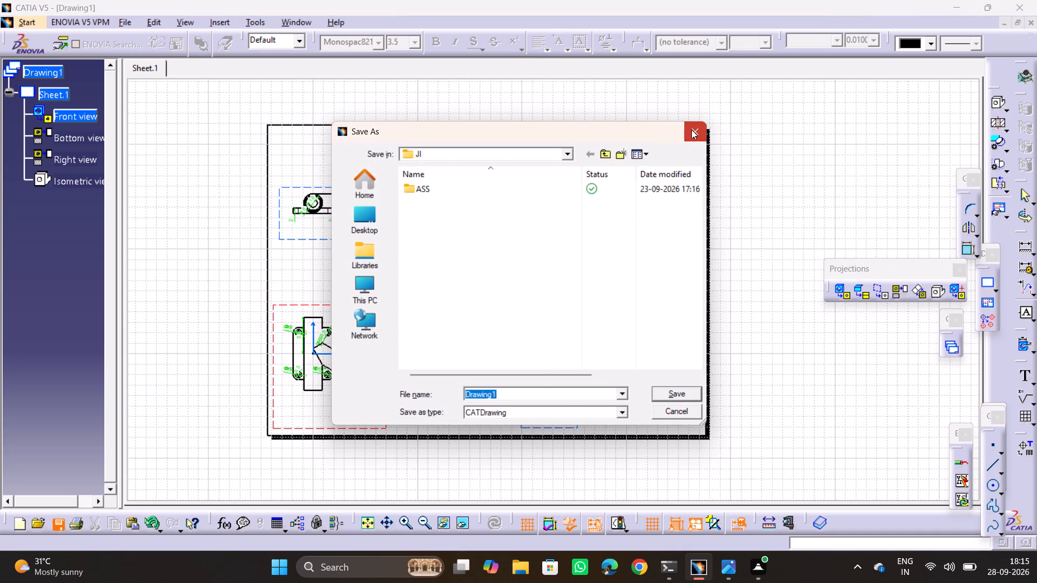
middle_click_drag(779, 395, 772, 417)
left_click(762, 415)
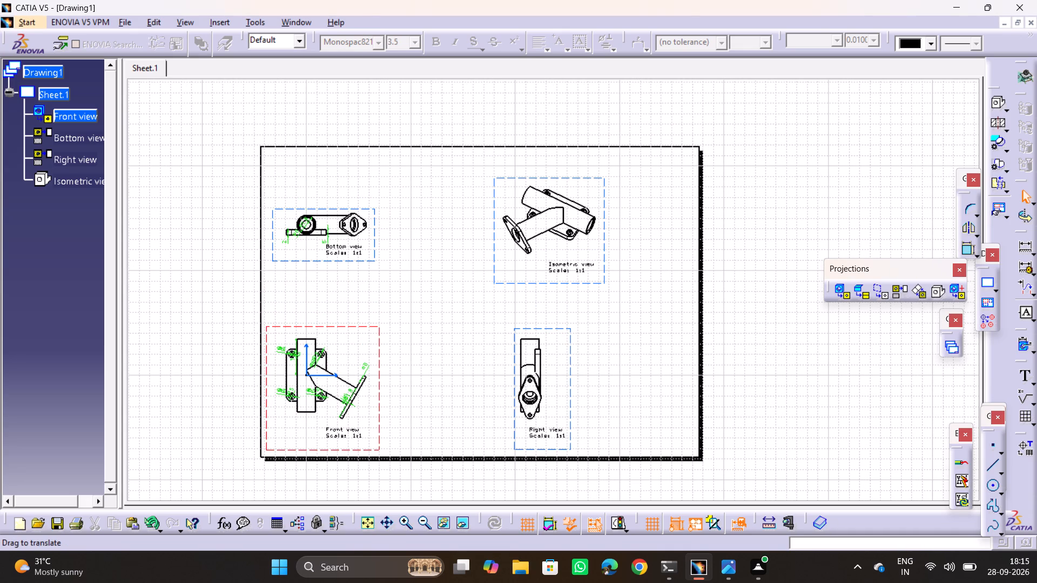
Preview the whole drawing's print layout for Microsoft Print to PDF on A4 ISO landscape, and exit without printing.
key("ctrl+p")
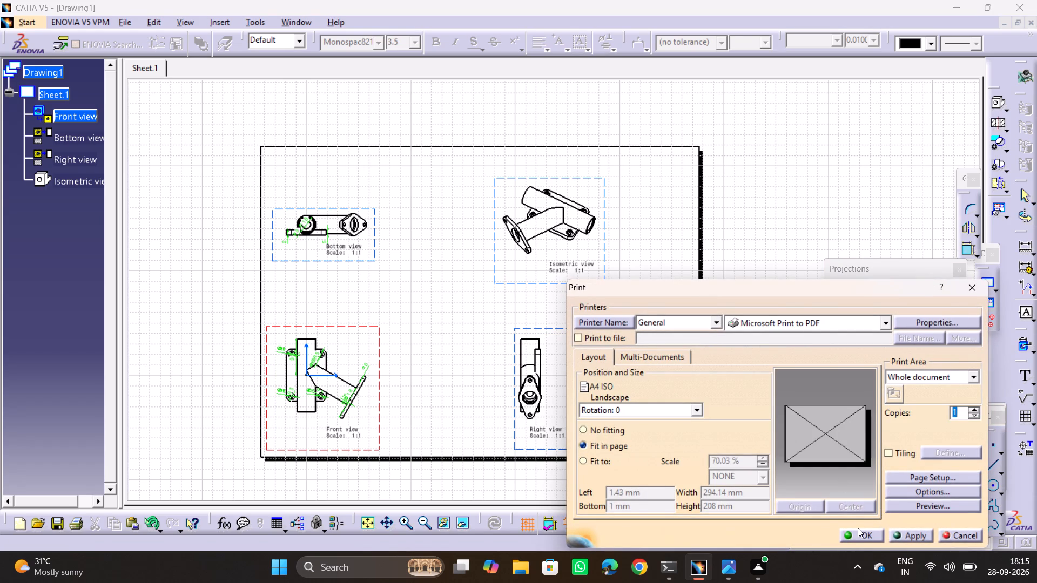
left_click_drag(858, 532, 901, 516)
left_click(907, 511)
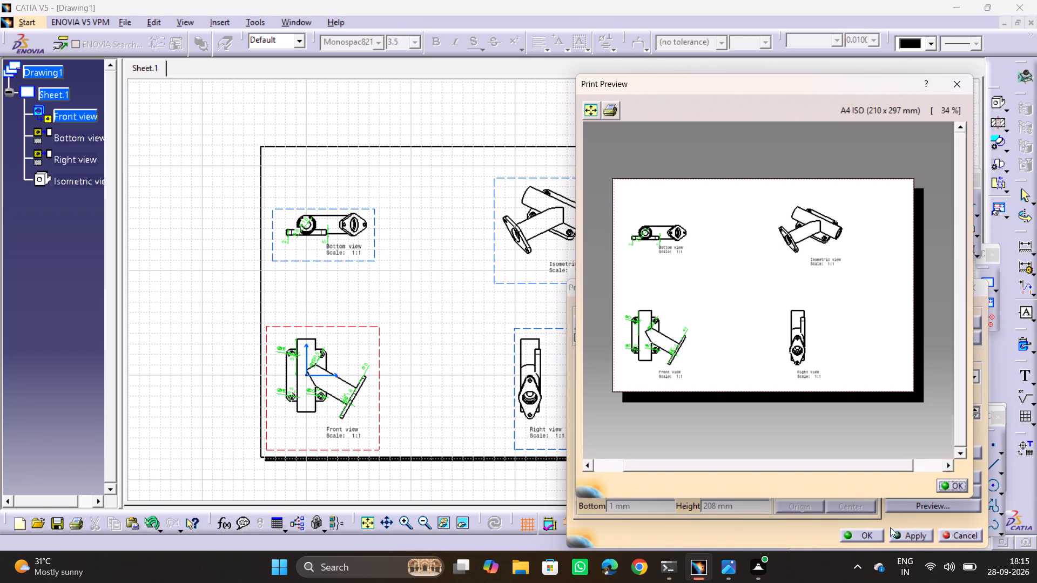
left_click(957, 491)
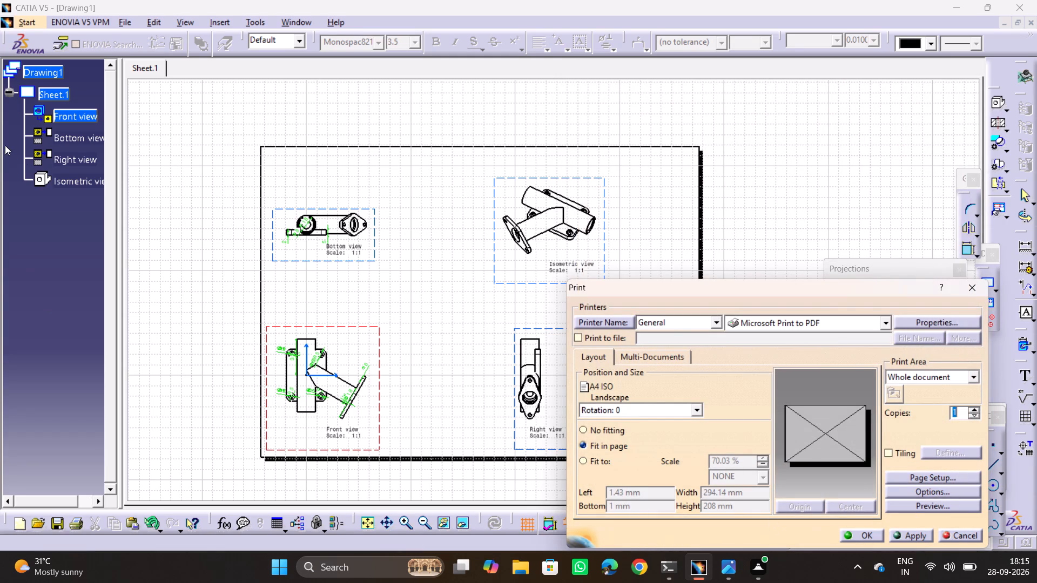
right_click(49, 93)
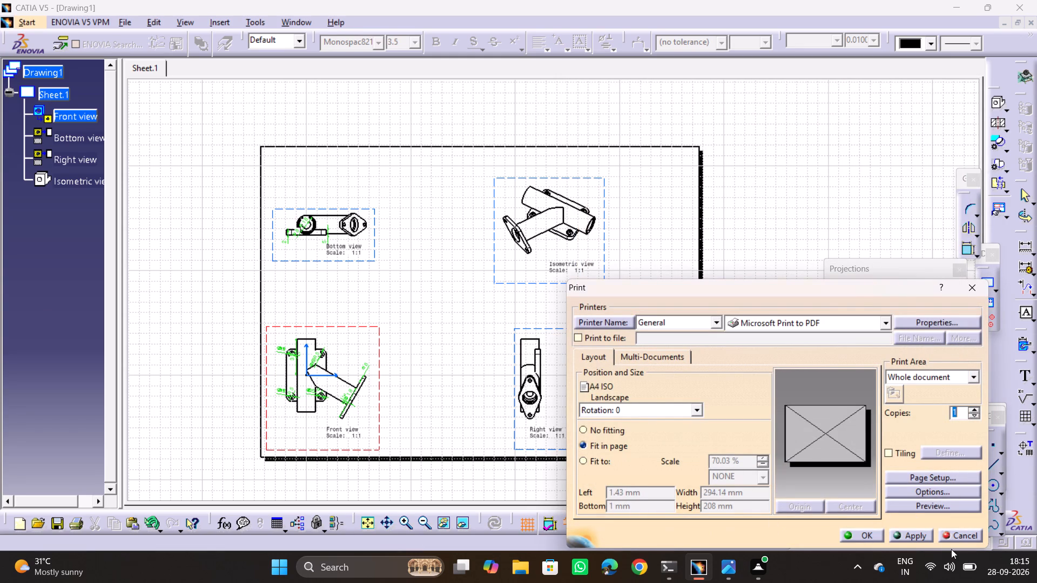
left_click(944, 538)
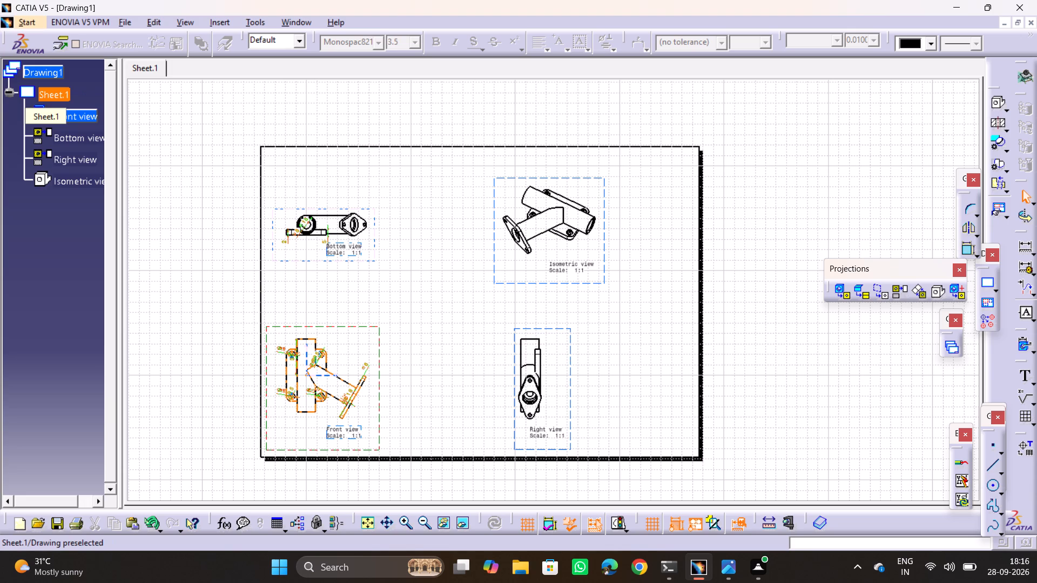
Change the format of Sheet.1 to A4 ISO.
right_click(46, 92)
left_click(106, 209)
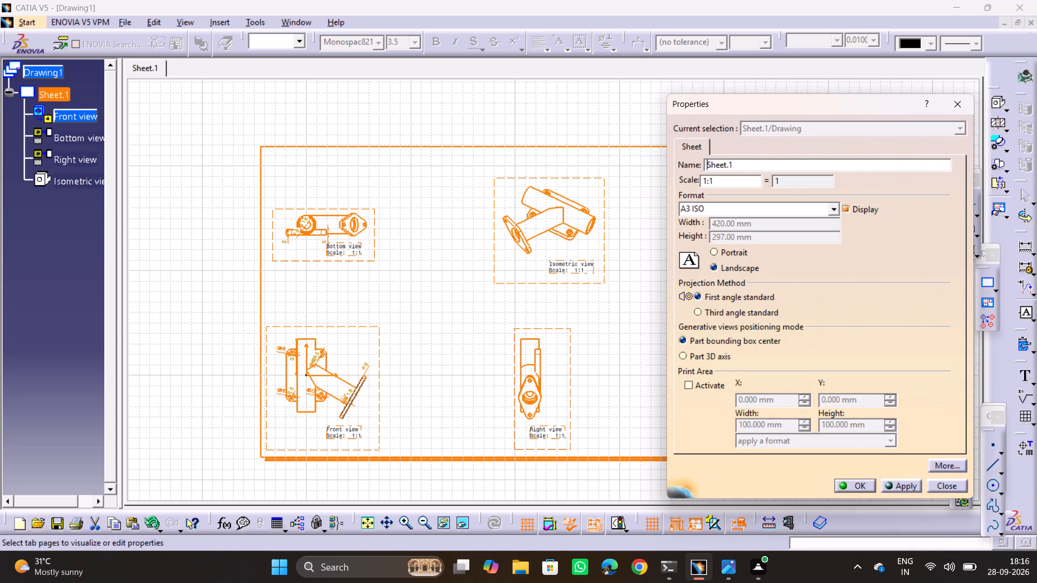
left_click(833, 214)
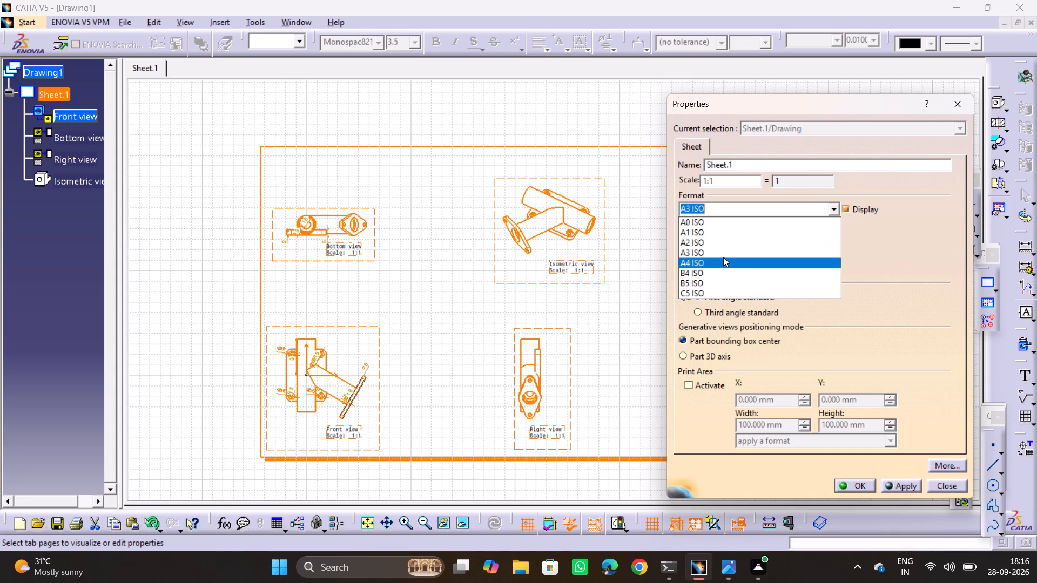
left_click(723, 257)
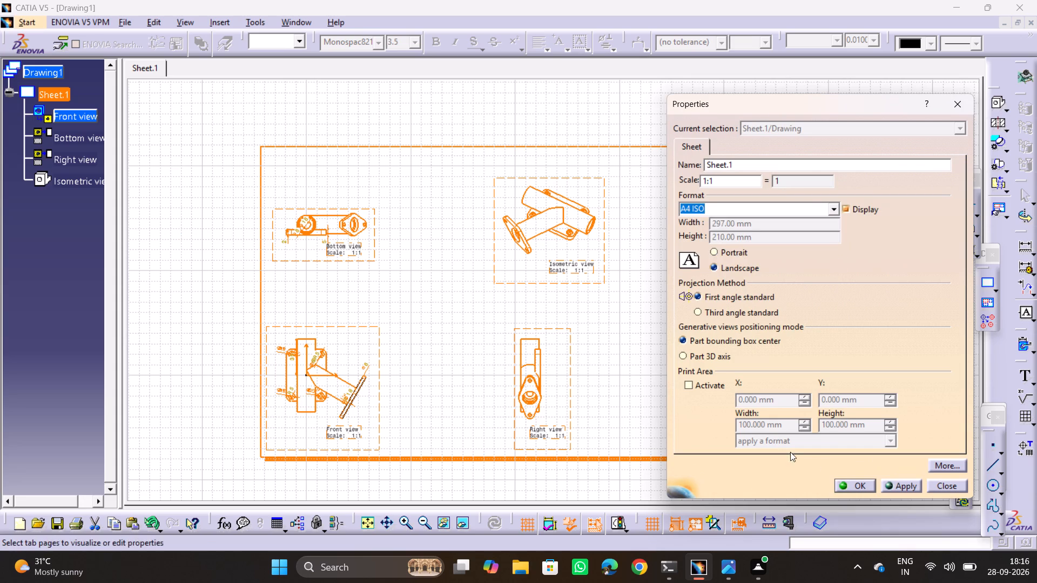
left_click(899, 485)
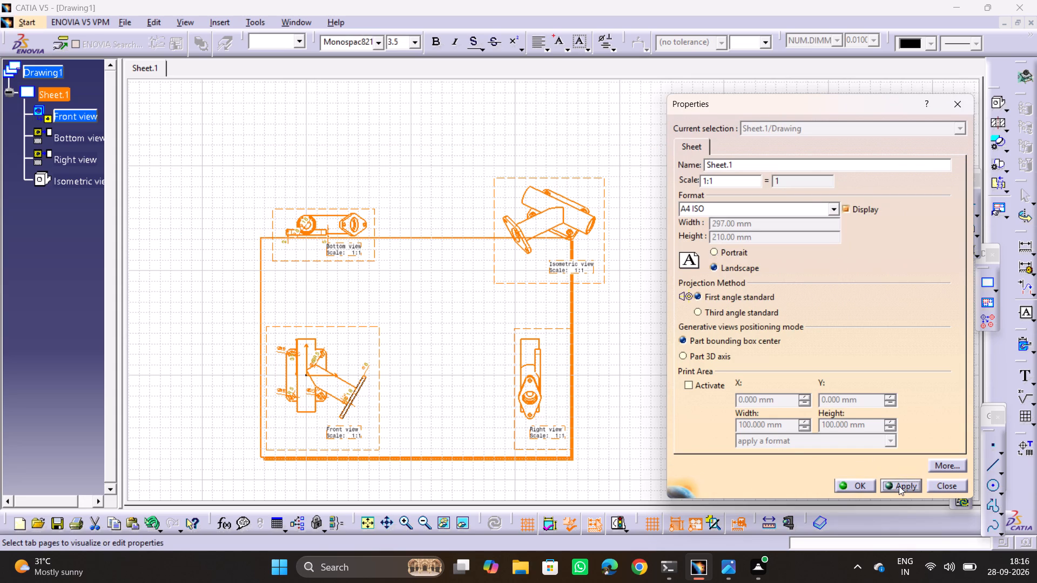
left_click(858, 486)
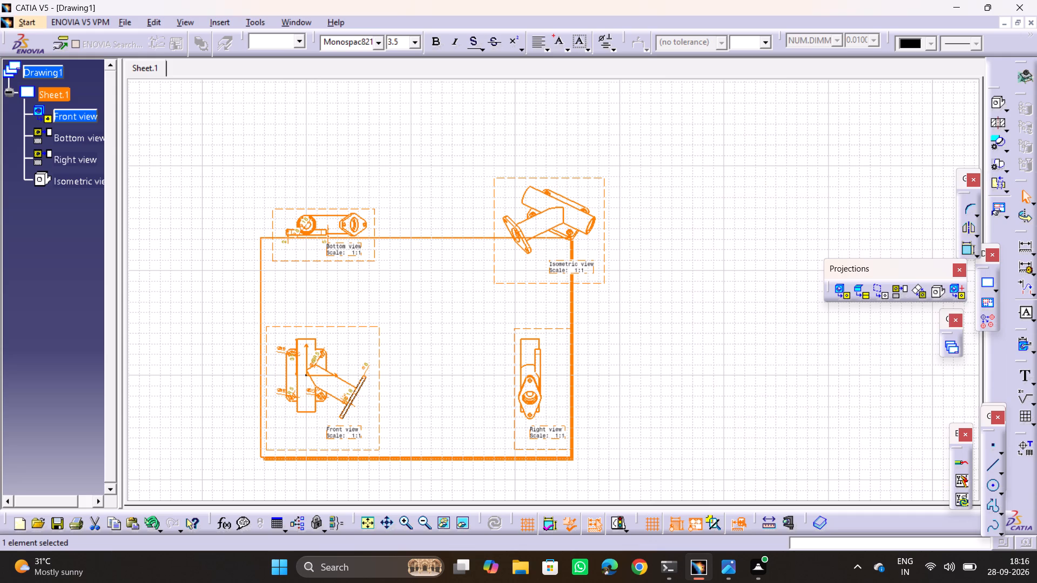
left_click(705, 321)
Lower the bottom view so it fits inside the A4 sheet directly above the front view.
middle_click_drag(651, 337, 678, 283, "shift")
middle_click_drag(607, 328, 612, 328)
scroll(624, 323, "down", 3)
middle_click_drag(621, 263, 631, 401, "shift")
scroll(631, 396, "down", 3, "shift")
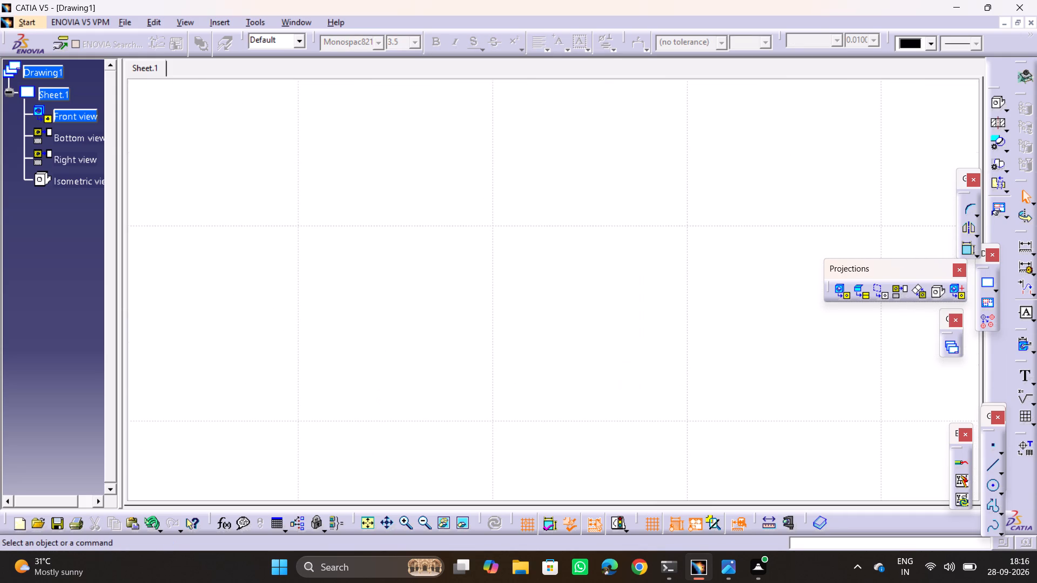
left_click(369, 528)
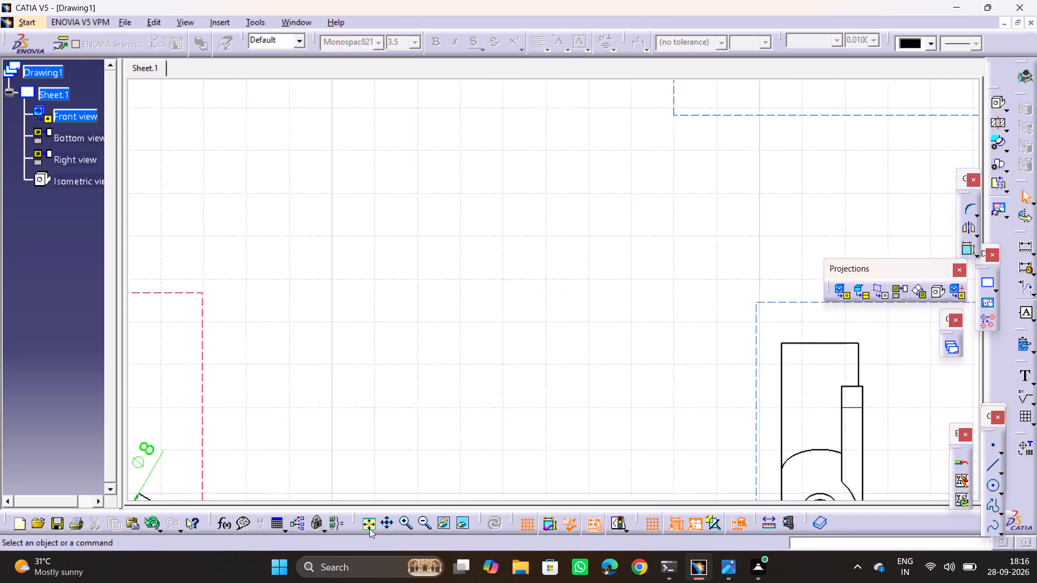
left_click(502, 392)
middle_click_drag(530, 352, 526, 375)
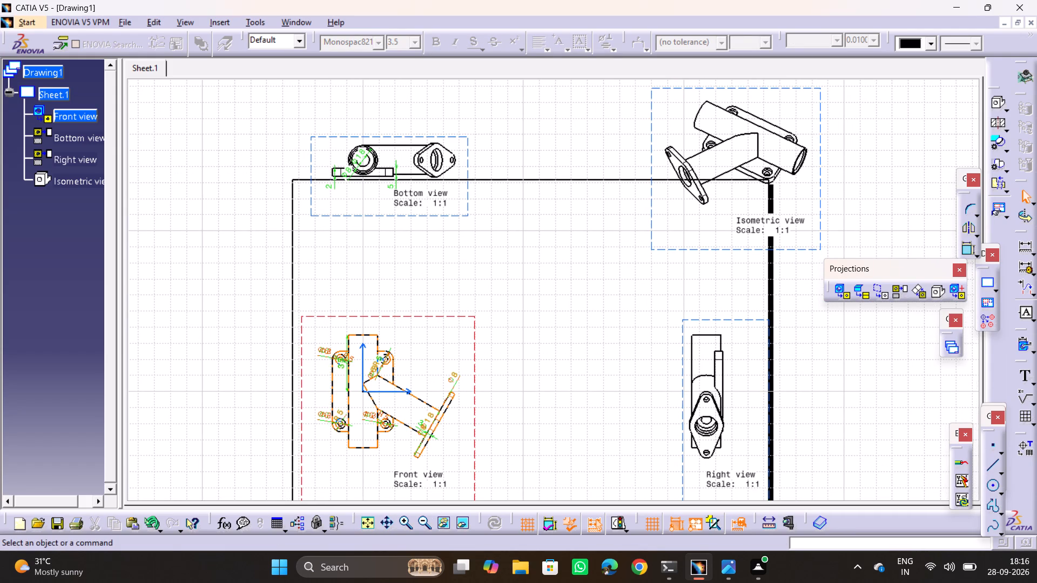
left_click_drag(441, 216, 433, 291)
middle_click_drag(548, 354, 508, 296)
left_click(585, 402)
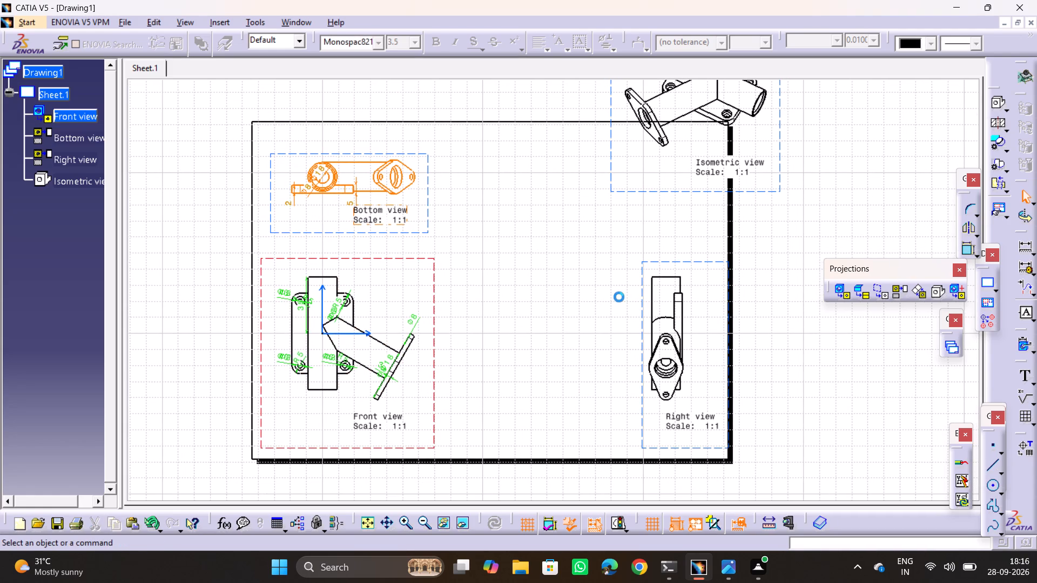
Bring the isometric view inside the sheet beside the bottom view and move the right view inward from the sheet's right border.
left_click_drag(616, 189, 455, 263)
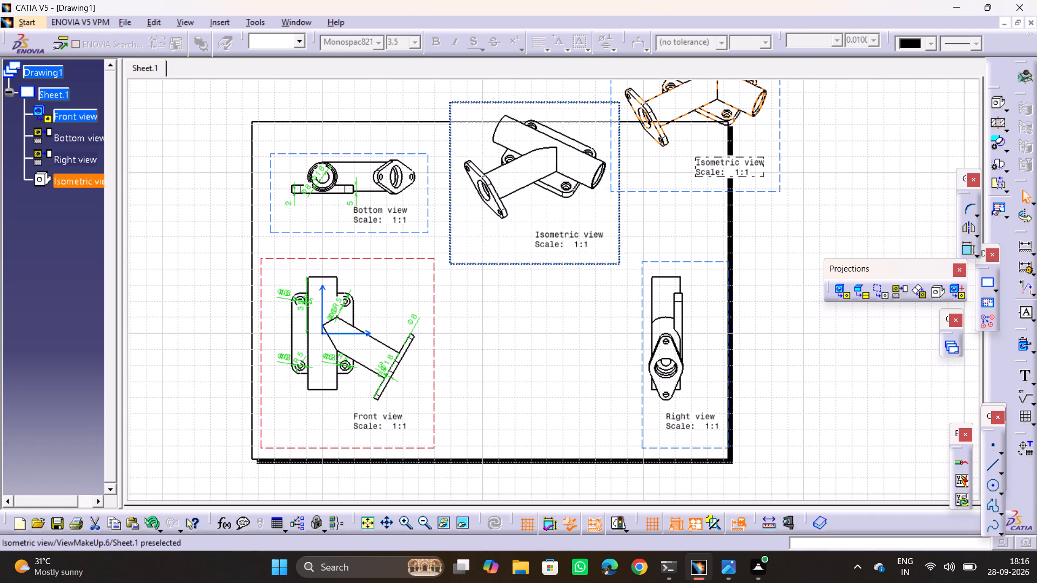
left_click_drag(455, 263, 447, 298)
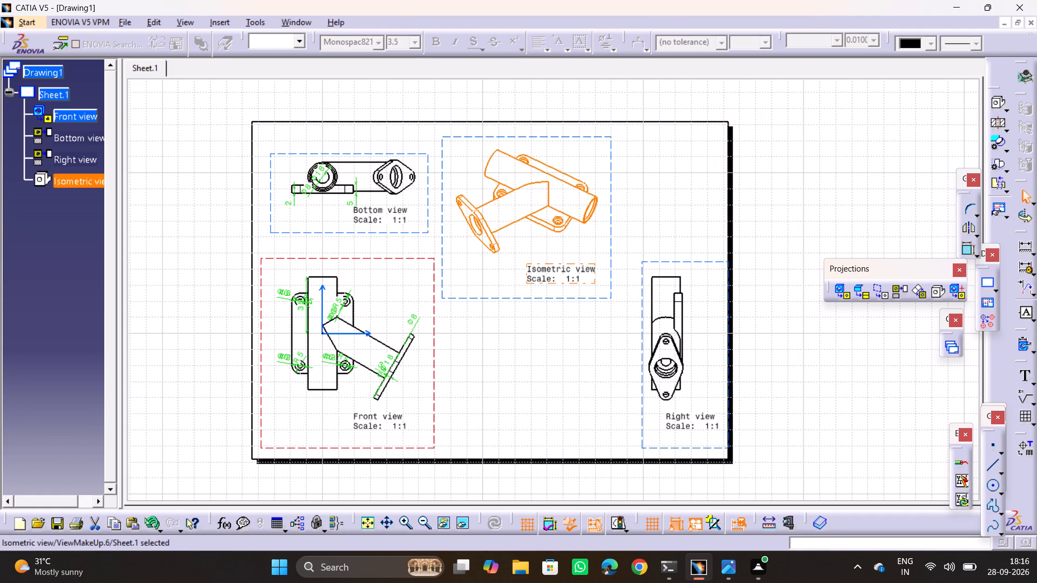
left_click(841, 187)
left_click_drag(641, 441, 622, 444)
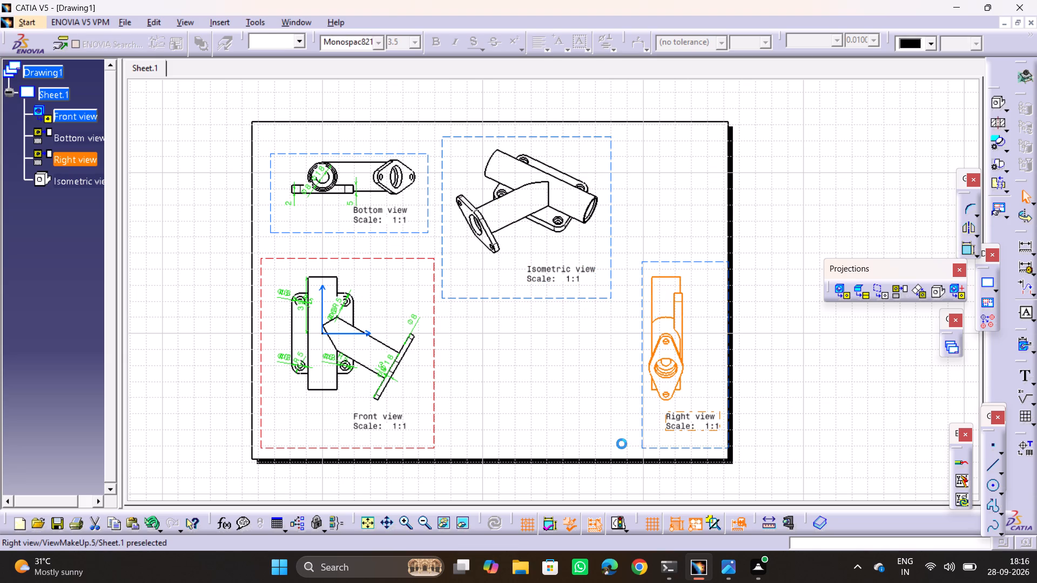
left_click_drag(622, 444, 612, 435)
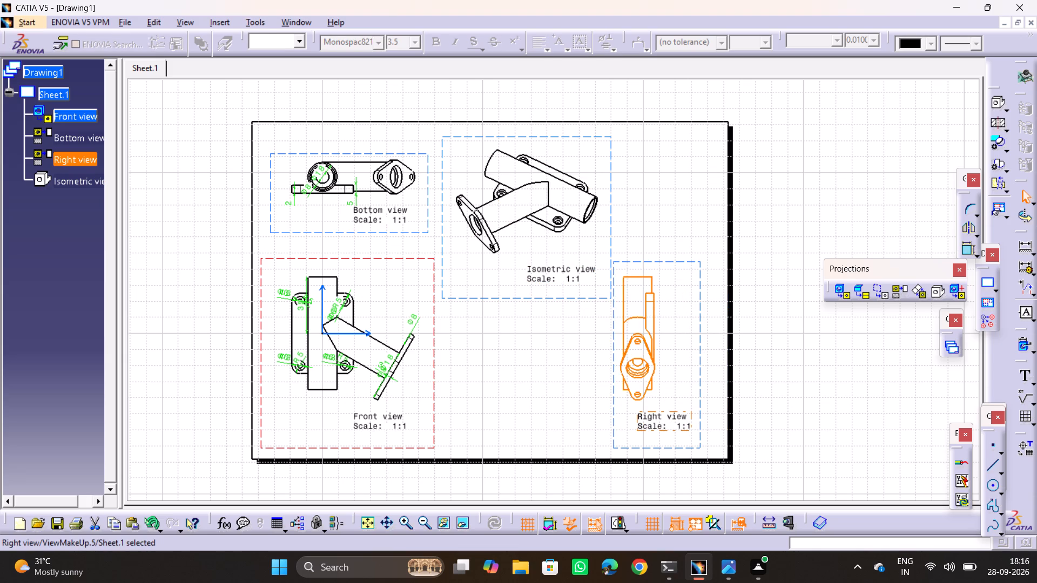
left_click(767, 227)
middle_click_drag(755, 282, 759, 250)
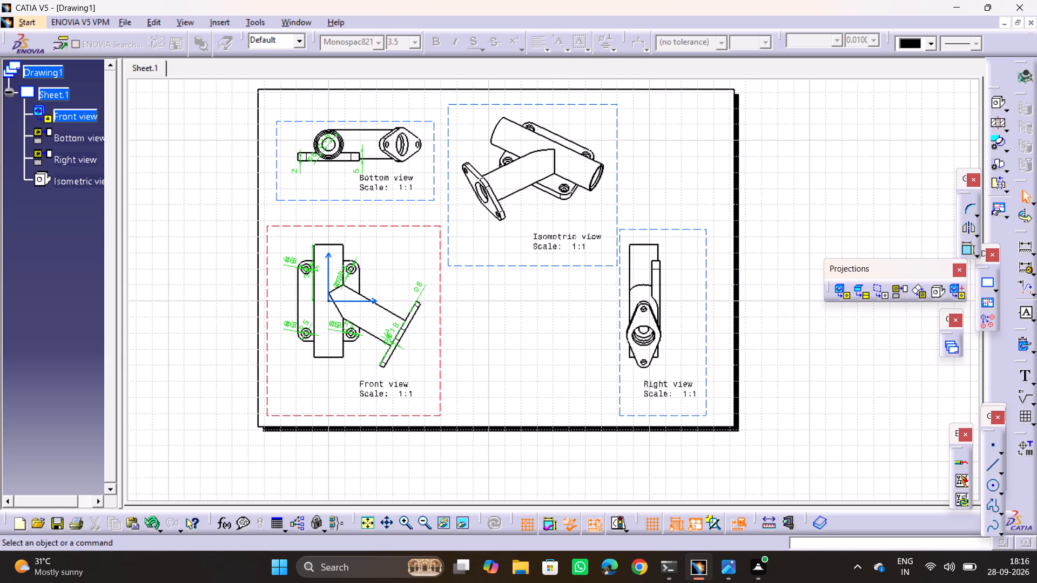
middle_click_drag(759, 250, 763, 276)
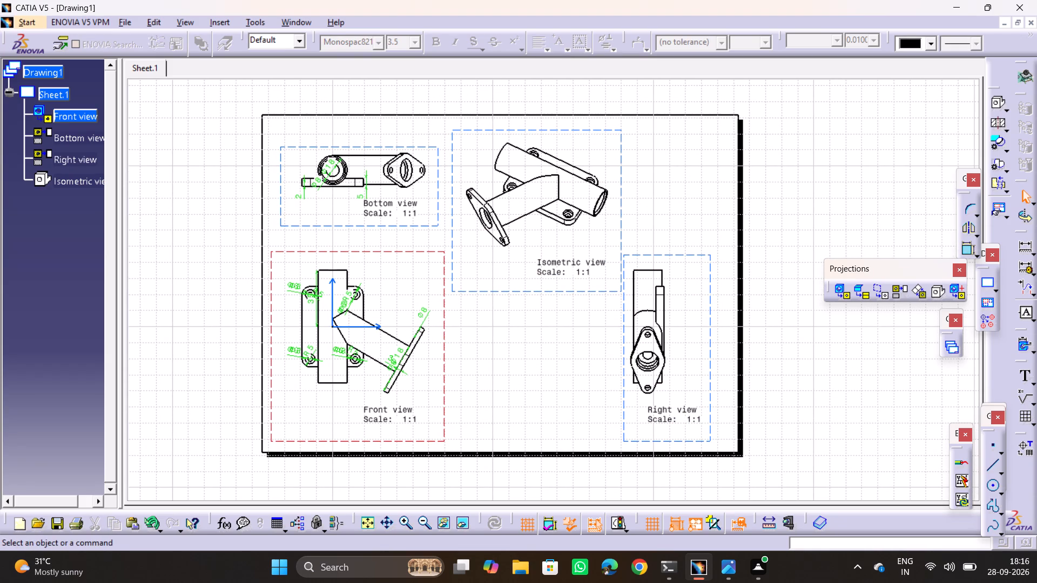
Print the drawing with Microsoft Print to PDF, fitted to an A4 landscape page, and save it as C28 in the JI folder.
key("ctrl+p")
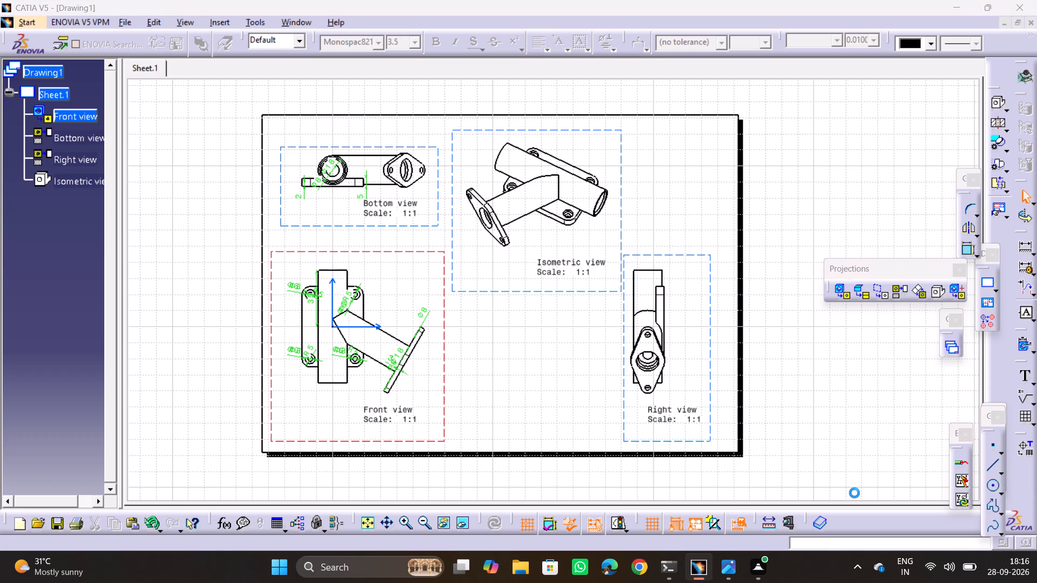
left_click(867, 534)
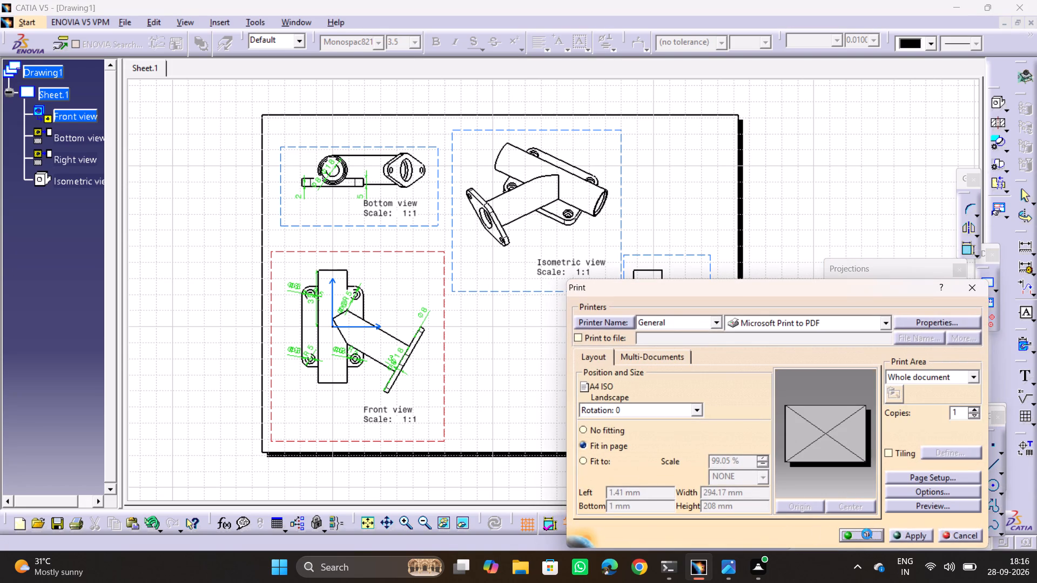
left_click(867, 534)
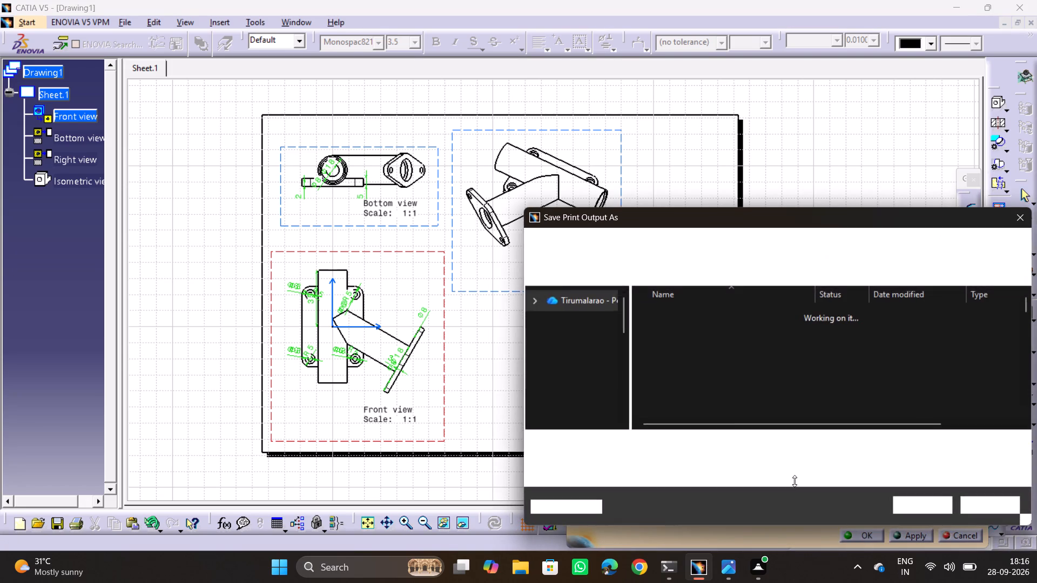
scroll(729, 425, "down", 13)
scroll(719, 388, "up", 1)
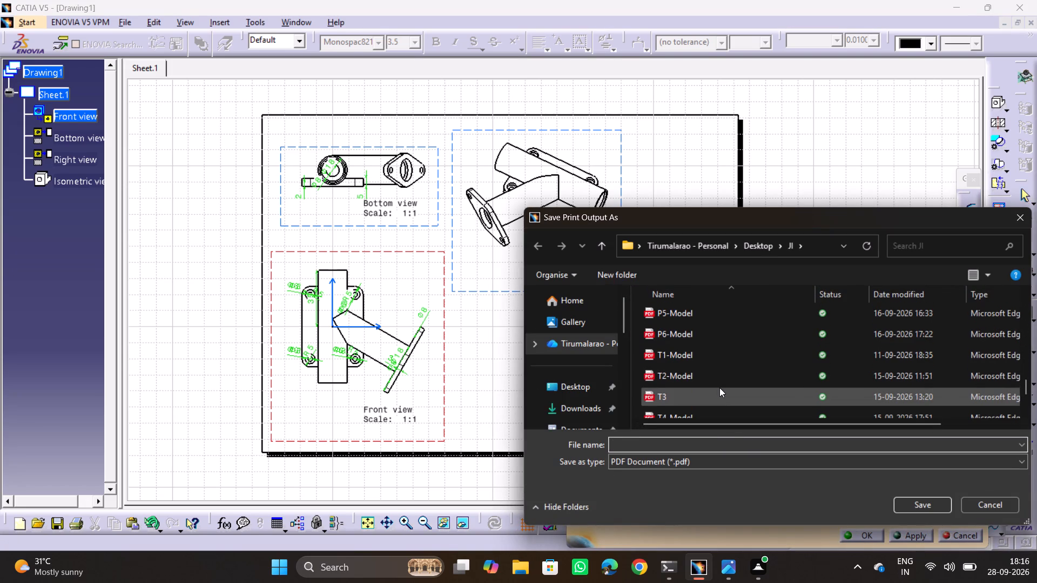
scroll(719, 388, "up", 1)
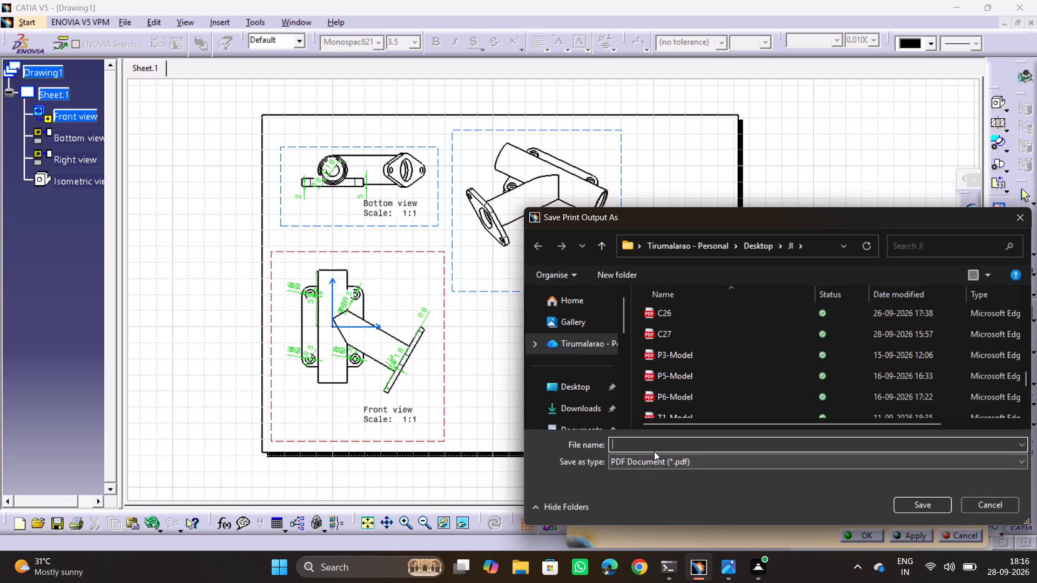
key("c")
key("2")
key("8")
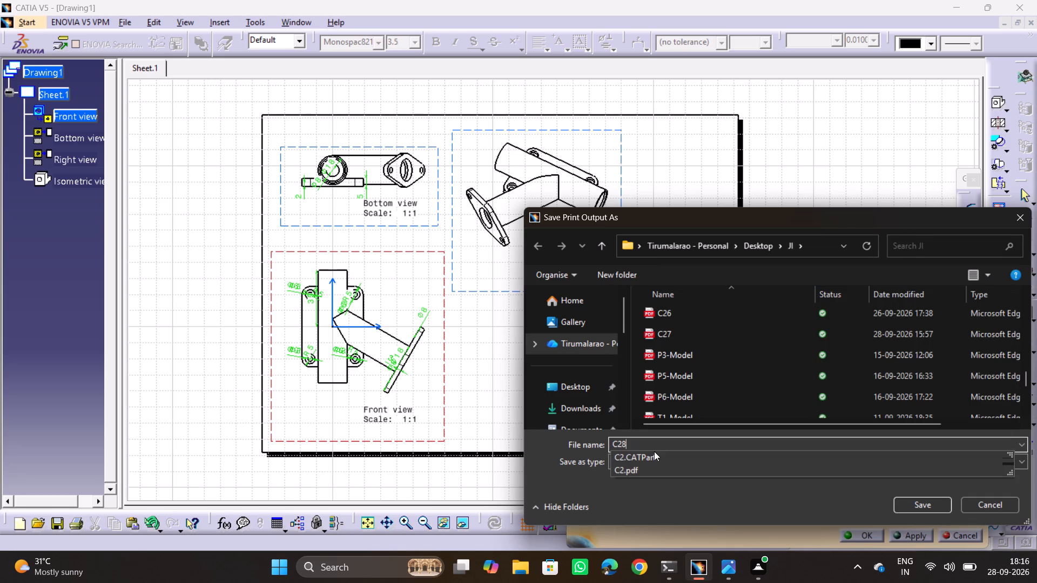
left_click(915, 503)
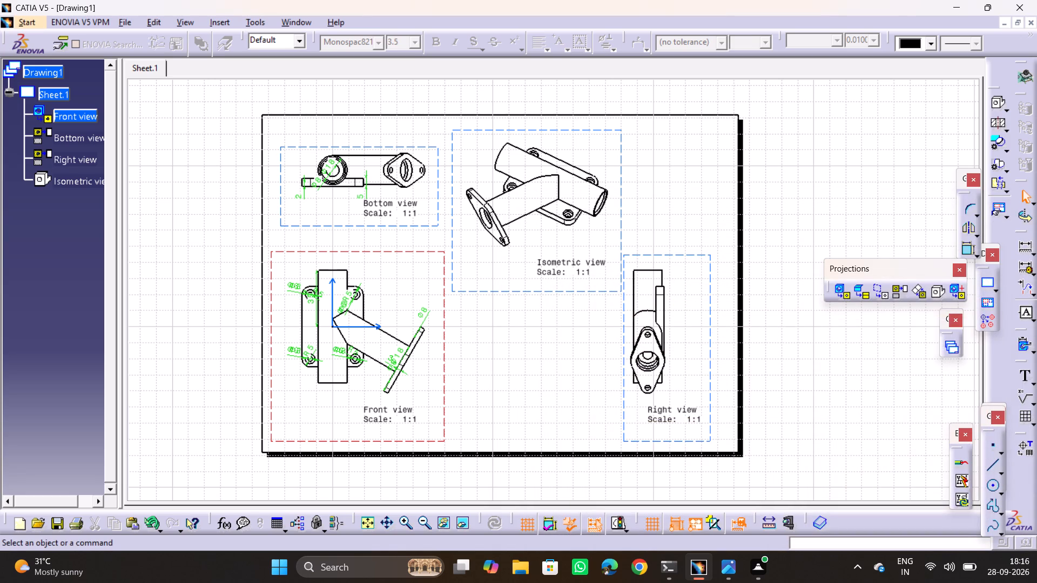
middle_click_drag(629, 351, 613, 311)
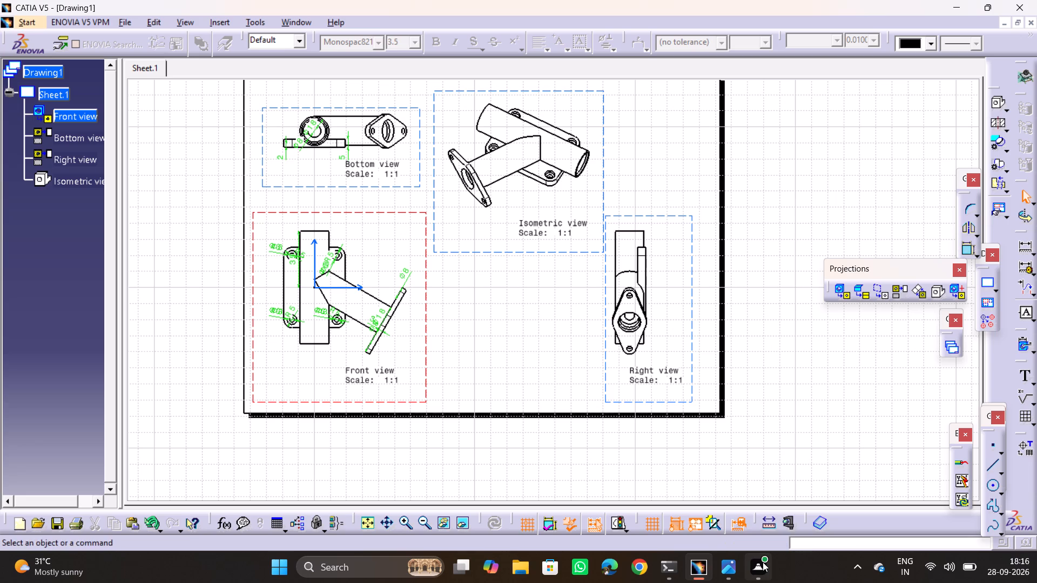